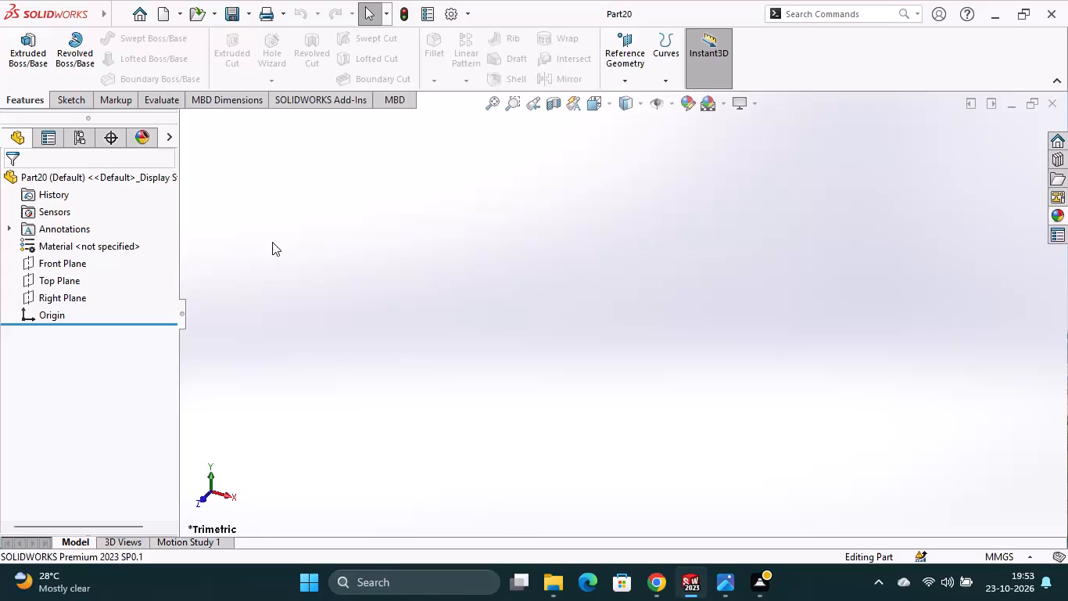
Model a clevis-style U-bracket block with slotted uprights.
Sketch a center rectangle about 153 mm high on the Right Plane, centred on the origin.
{"action": "left_click", "coordinate": [79, 299]}
{"action": "left_click", "coordinate": [94, 280]}
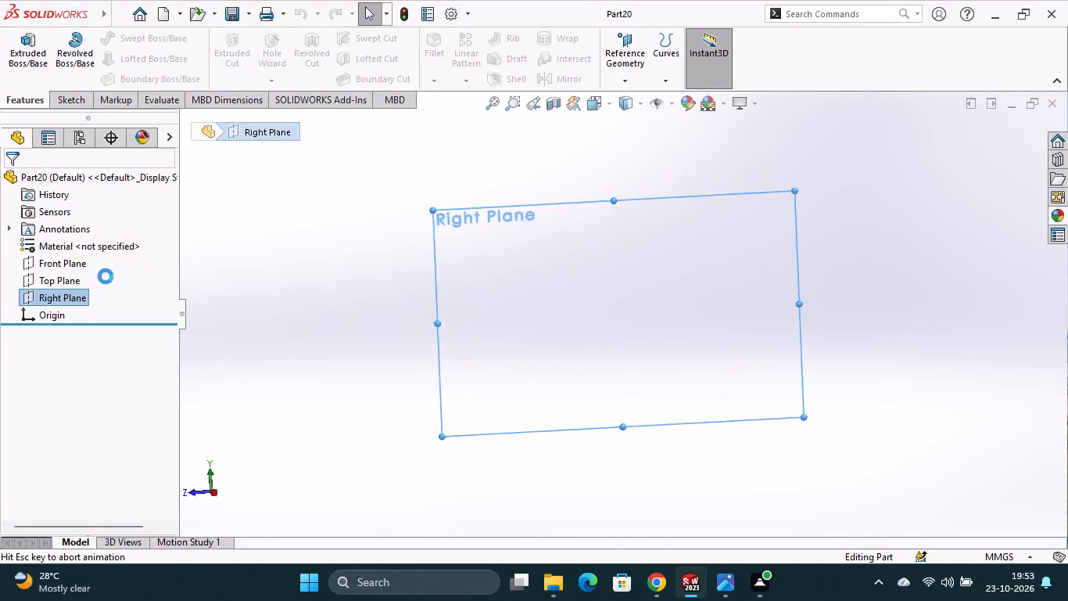
{"action": "left_click", "coordinate": [116, 65]}
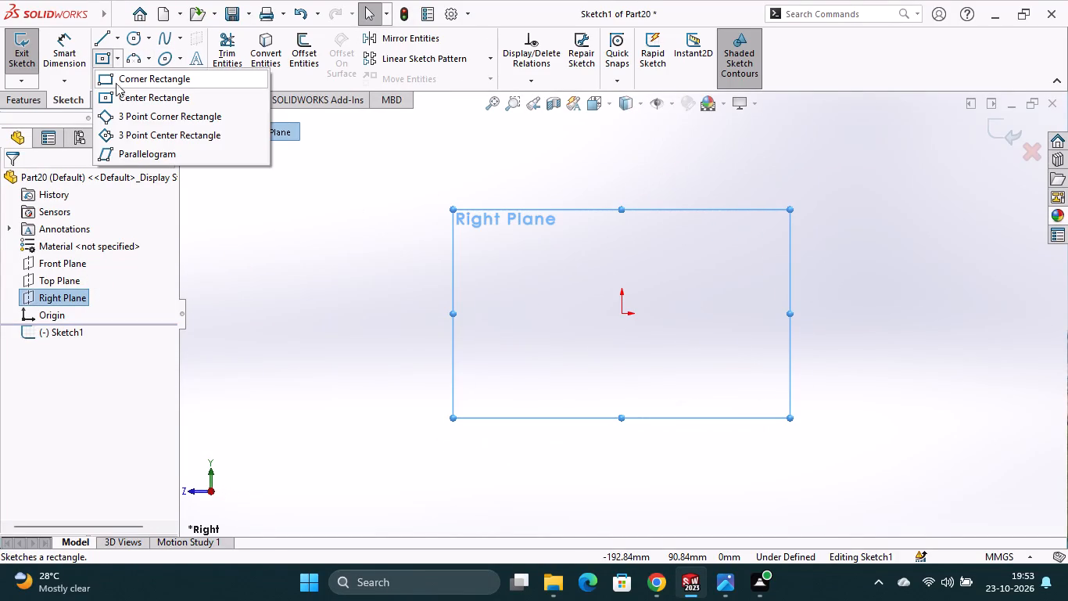
{"action": "left_click", "coordinate": [114, 97]}
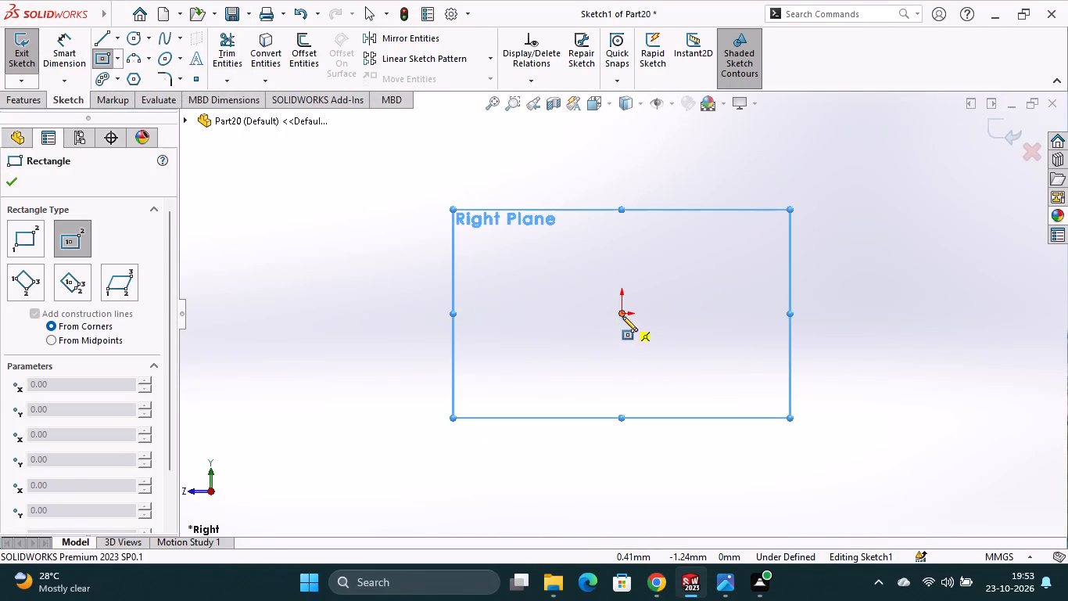
{"action": "left_click", "coordinate": [622, 316]}
{"action": "left_click_drag", "start_coordinate": [776, 459], "coordinate": [780, 476]}
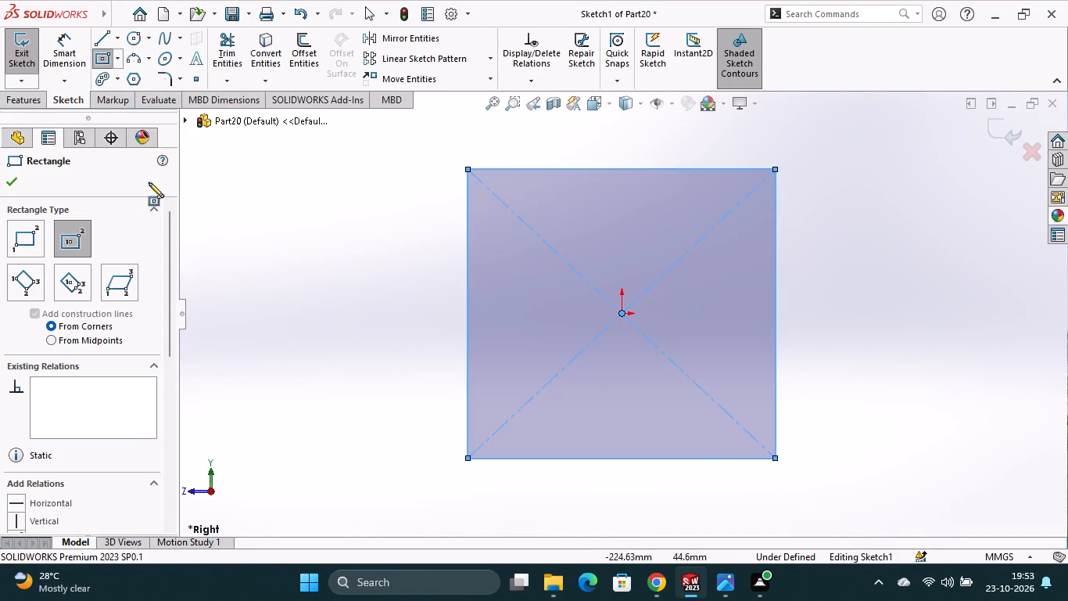
Dimension the rectangle's height and width to 80 mm each.
{"action": "left_click", "coordinate": [73, 56]}
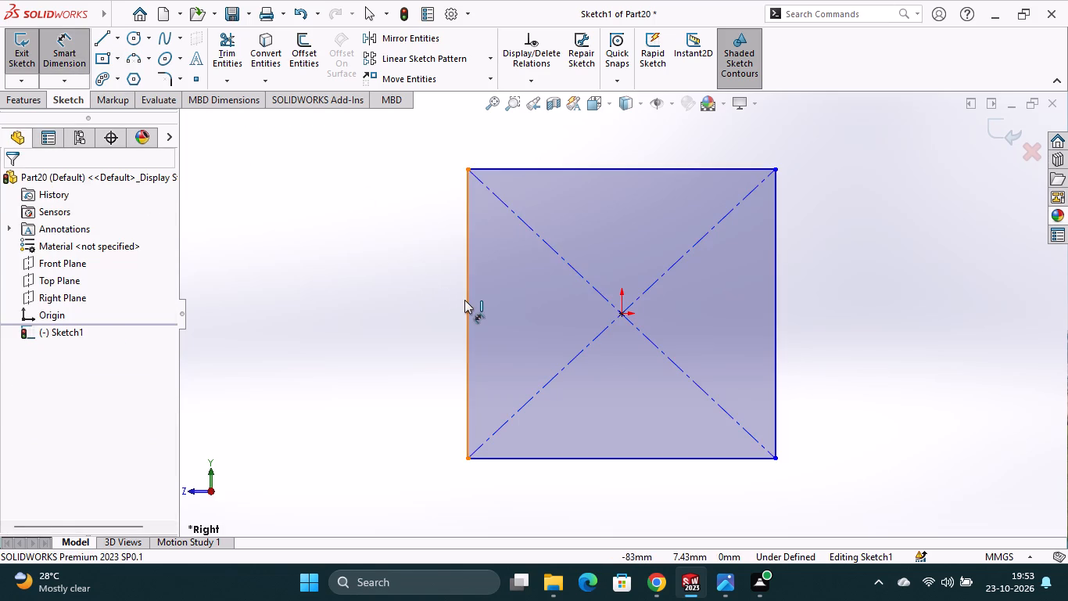
{"action": "left_click", "coordinate": [464, 300]}
{"action": "left_click", "coordinate": [424, 303]}
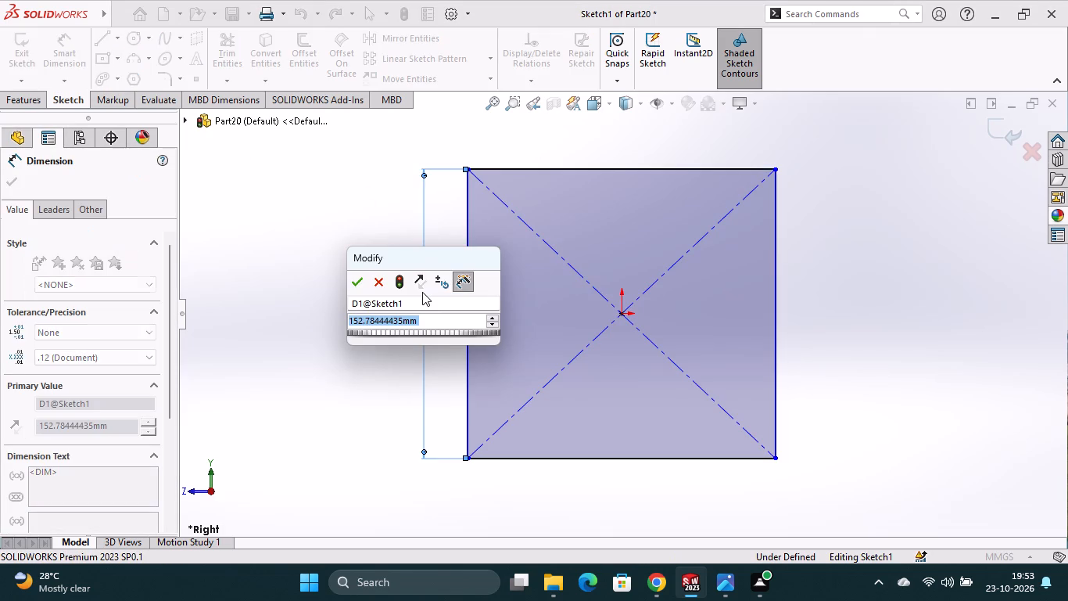
{"action": "type", "text": "80"}
{"action": "key", "text": "Return"}
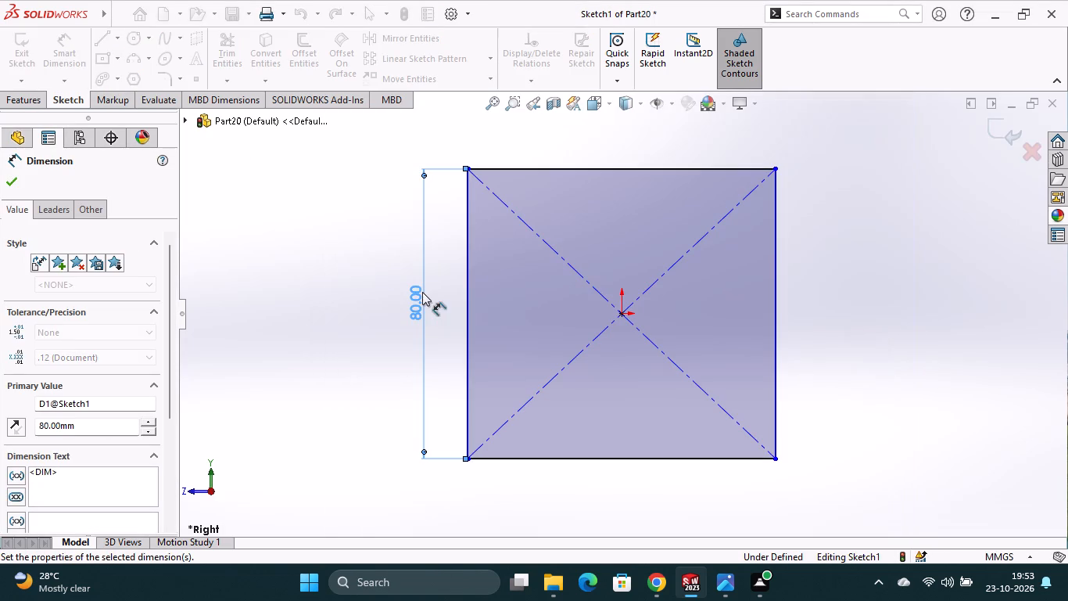
{"action": "left_click", "coordinate": [650, 167]}
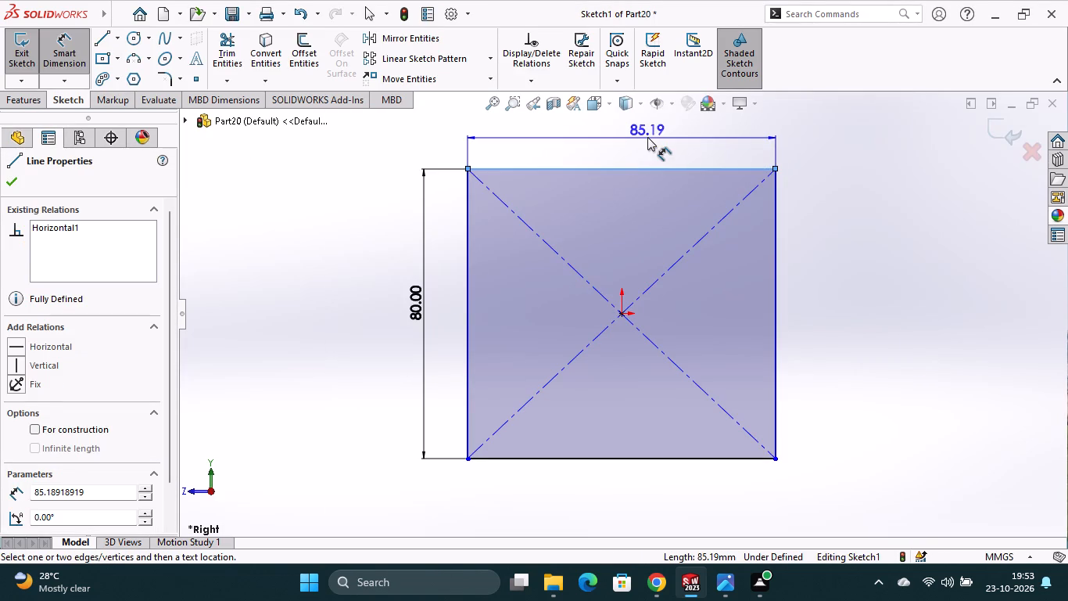
{"action": "left_click", "coordinate": [647, 137]}
{"action": "type", "text": "80"}
{"action": "key", "text": "Return"}
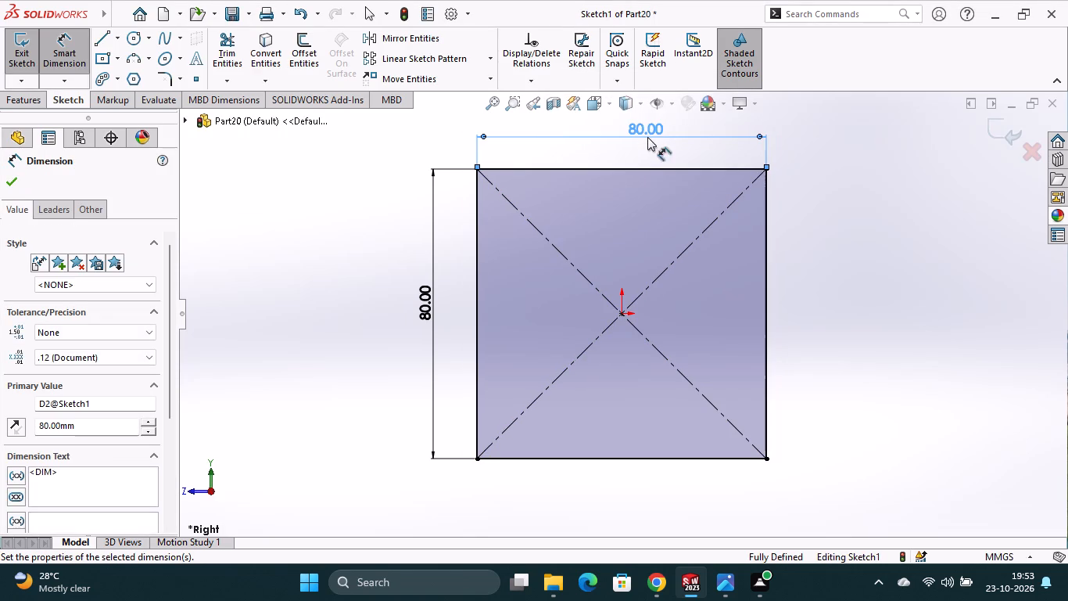
Extrude the square sketch 70 mm with the Mid Plane end condition, viewed in isometric orientation.
{"action": "left_click", "coordinate": [36, 103]}
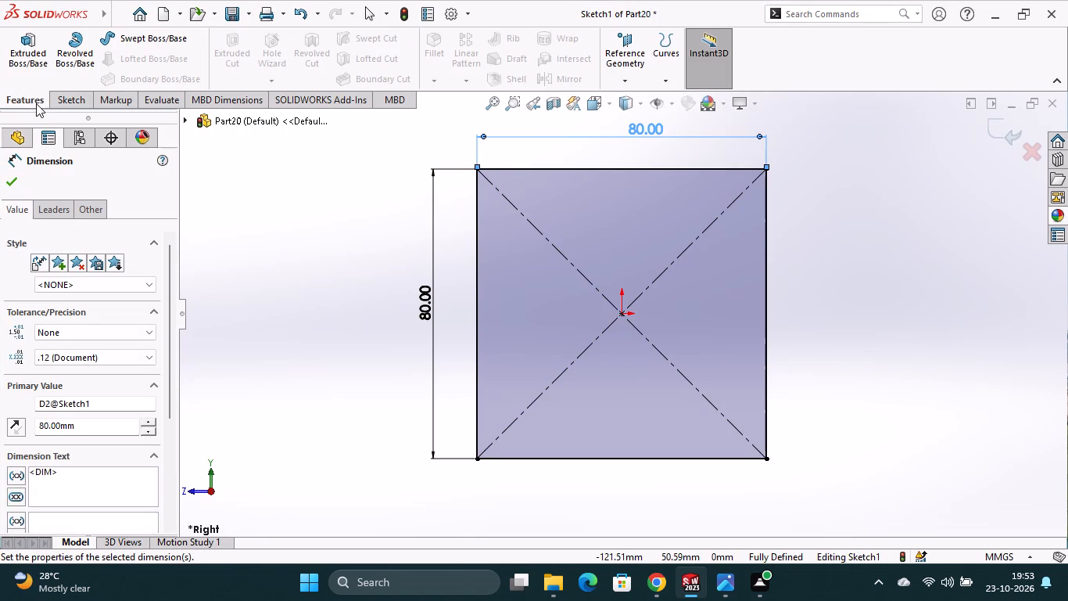
{"action": "left_click", "coordinate": [34, 74]}
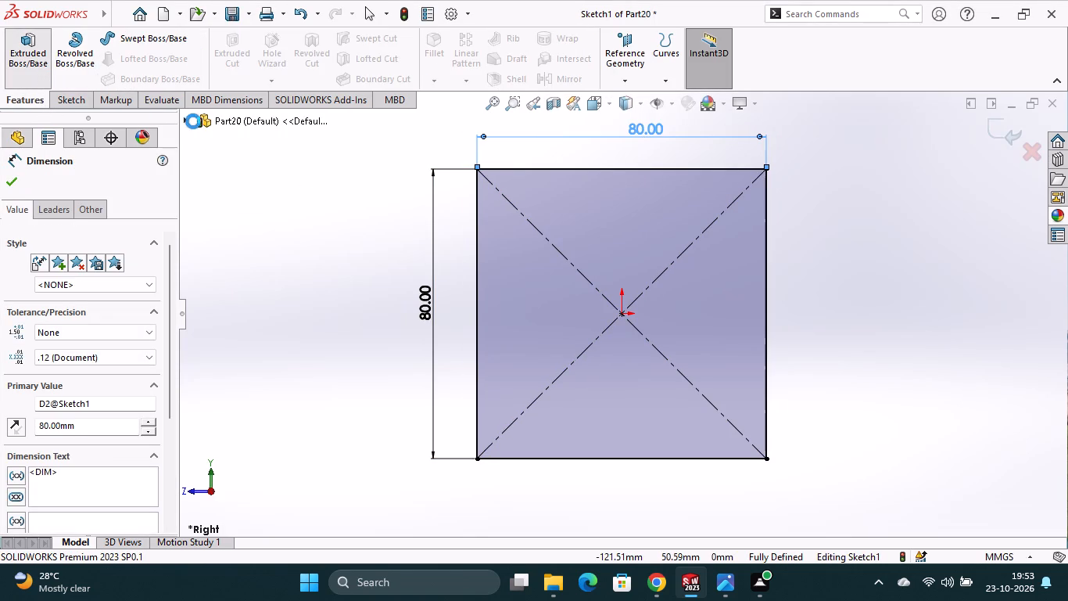
{"action": "type", "text": "70"}
{"action": "key", "text": "Return"}
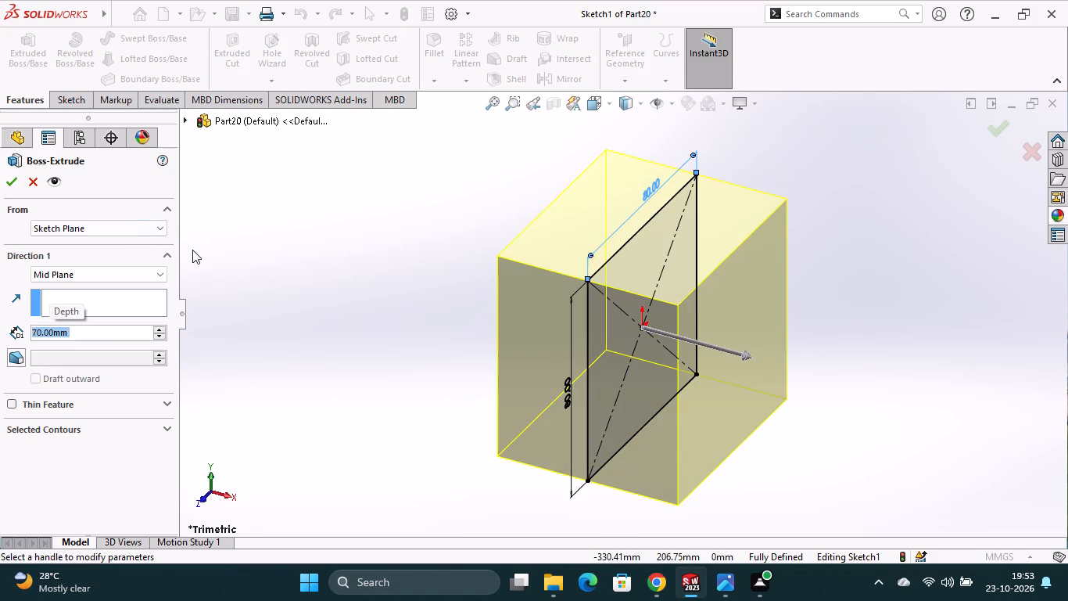
{"action": "left_click", "coordinate": [611, 106]}
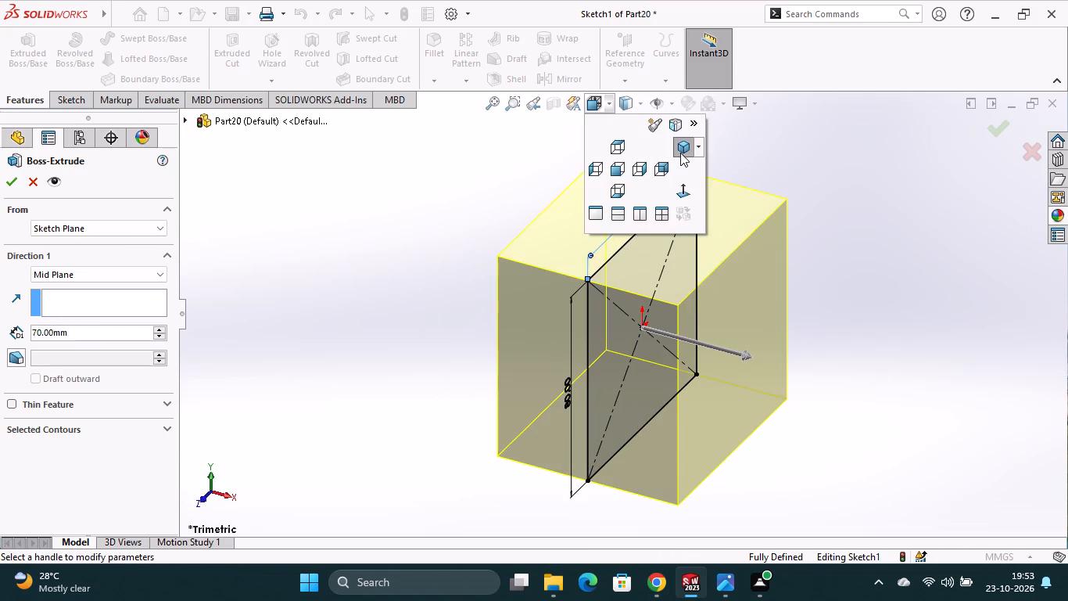
{"action": "left_click", "coordinate": [682, 151]}
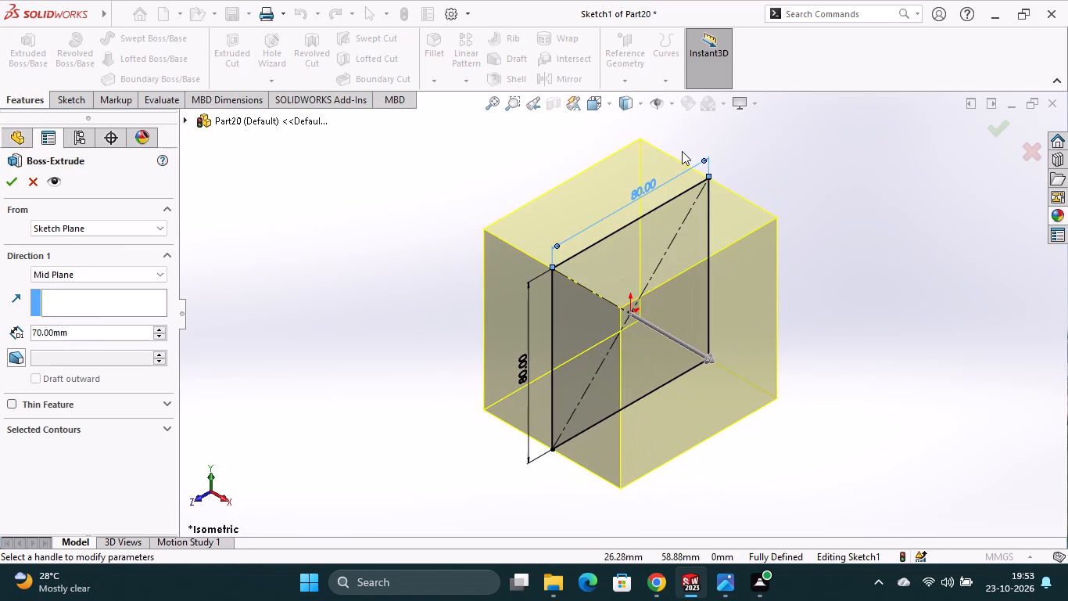
{"action": "left_click", "coordinate": [14, 179]}
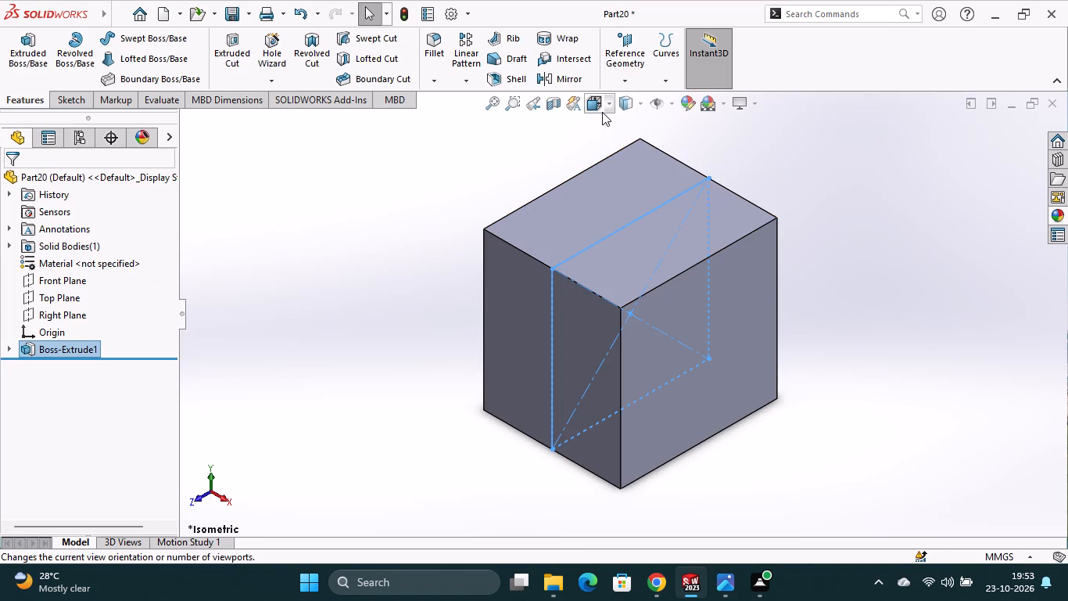
Start a new sketch on the block's square face parallel to the Right Plane.
{"action": "left_click", "coordinate": [607, 108]}
{"action": "left_click", "coordinate": [678, 193]}
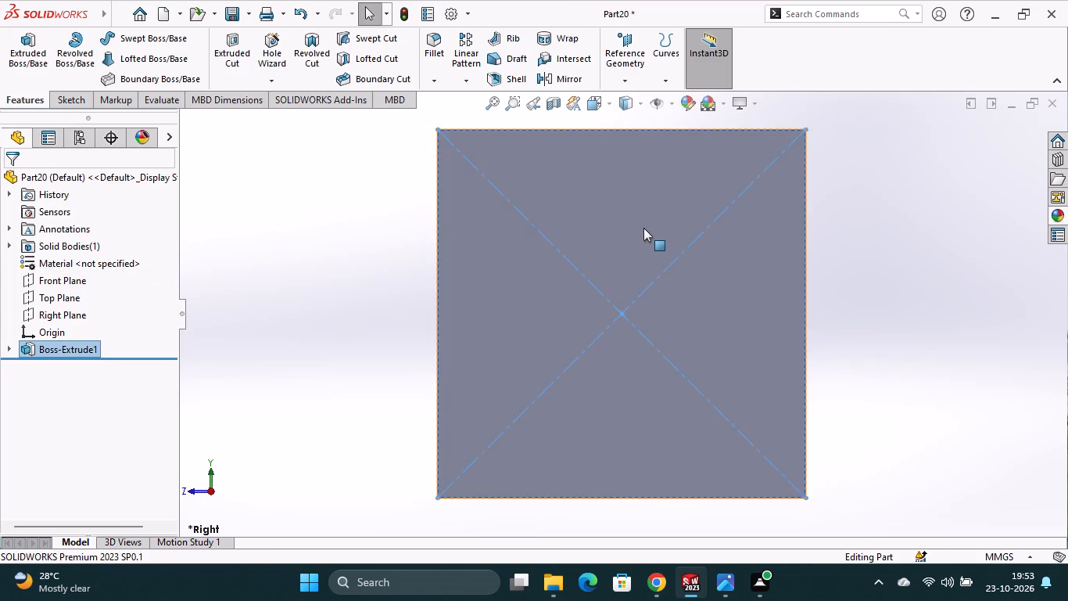
{"action": "scroll", "coordinate": [643, 234], "scroll_direction": "up", "scroll_amount": 2}
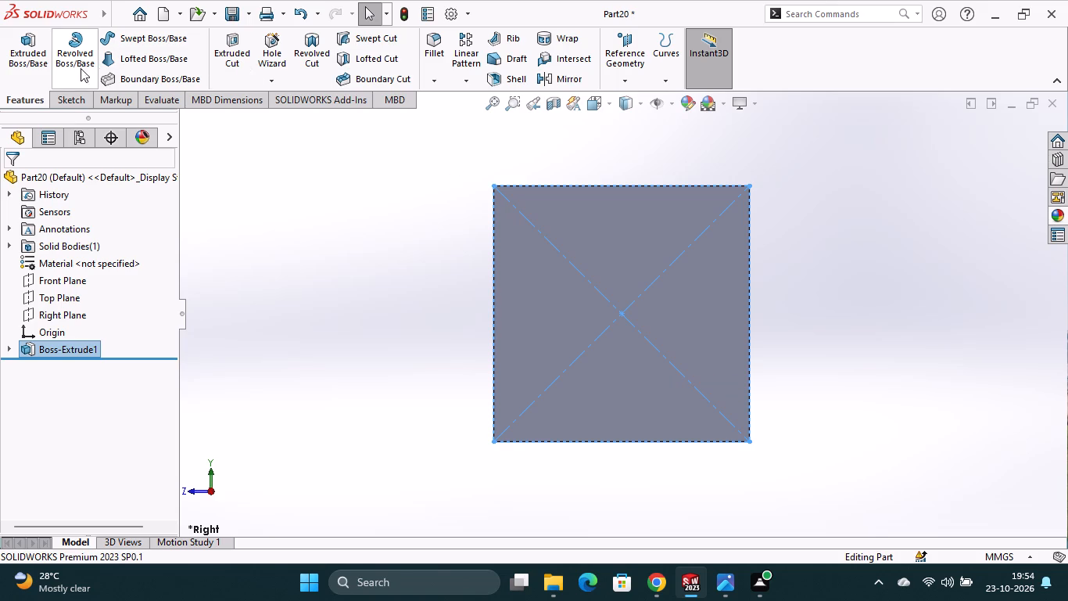
{"action": "right_click", "coordinate": [607, 218]}
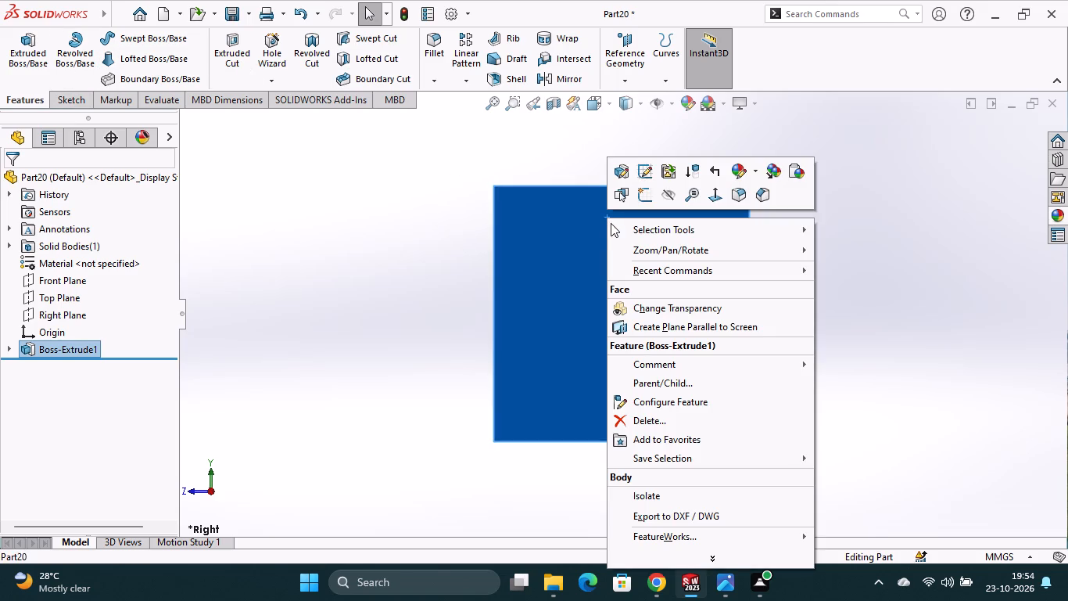
{"action": "left_click", "coordinate": [645, 203]}
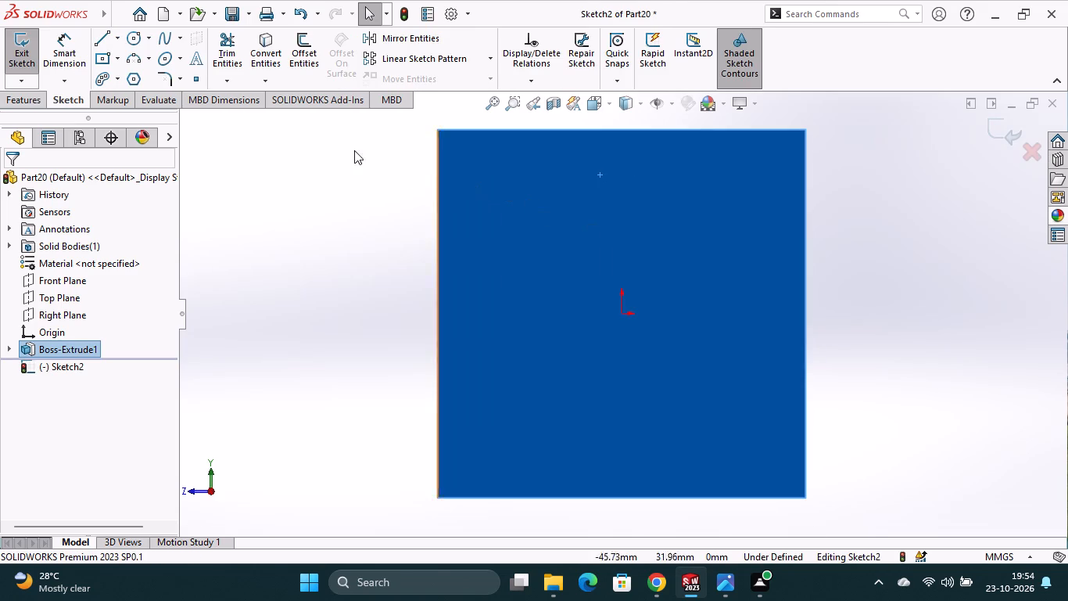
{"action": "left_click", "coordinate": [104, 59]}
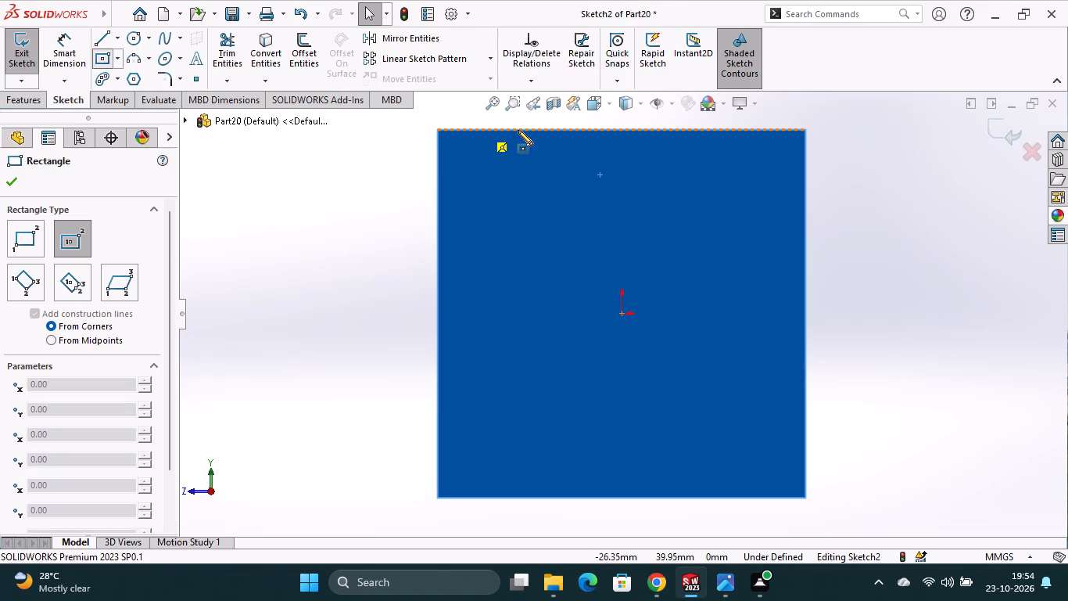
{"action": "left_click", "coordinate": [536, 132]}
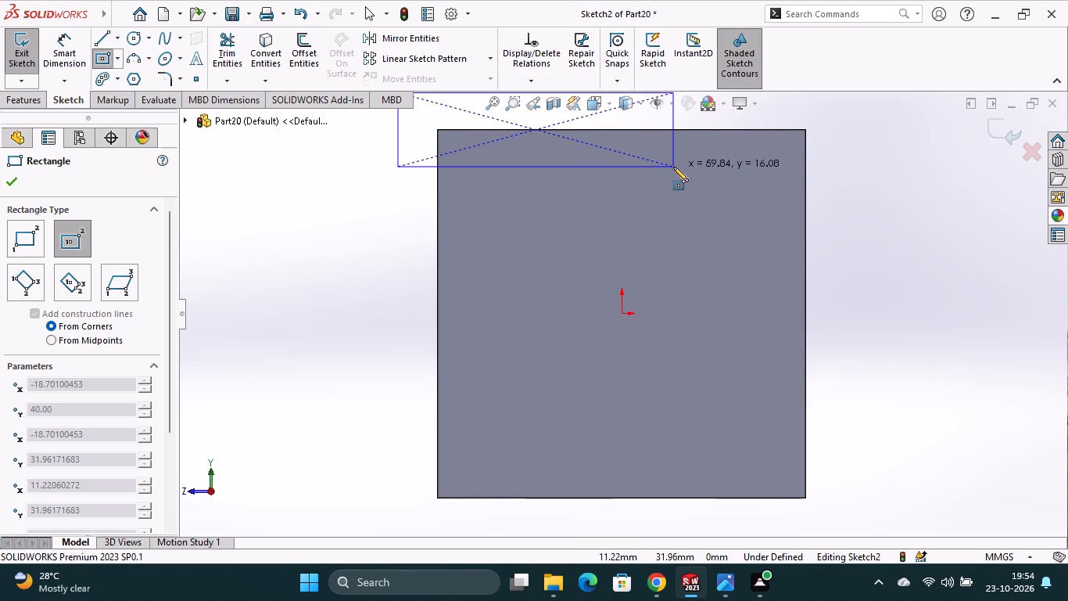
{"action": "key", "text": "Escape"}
Sketch a corner rectangle about 58 mm deep, starting on the face's top edge and ending inside the face.
{"action": "left_click", "coordinate": [118, 60]}
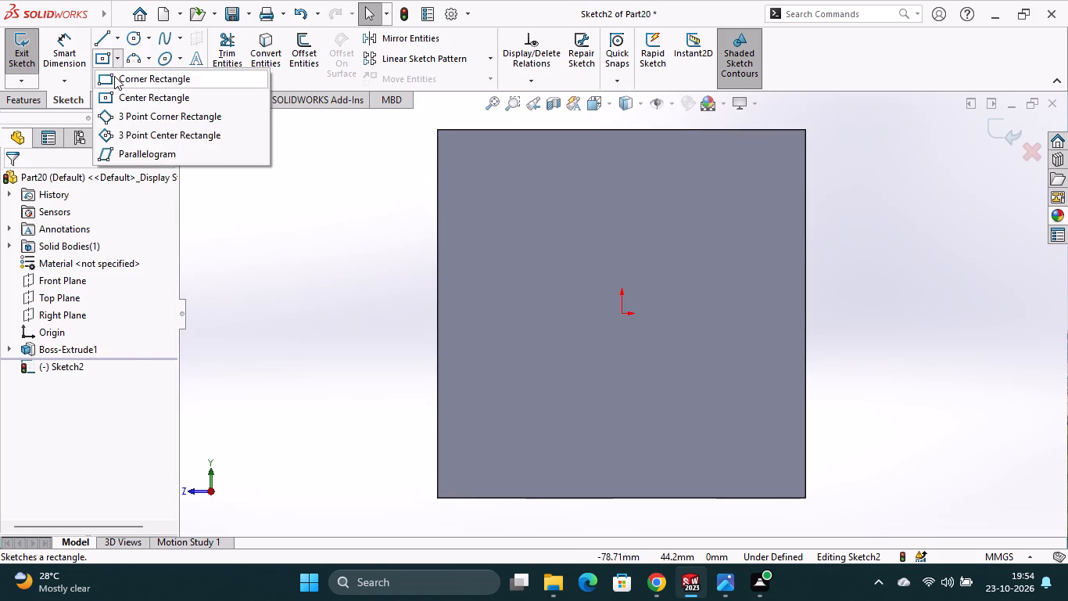
{"action": "left_click", "coordinate": [114, 76]}
{"action": "left_click", "coordinate": [519, 129]}
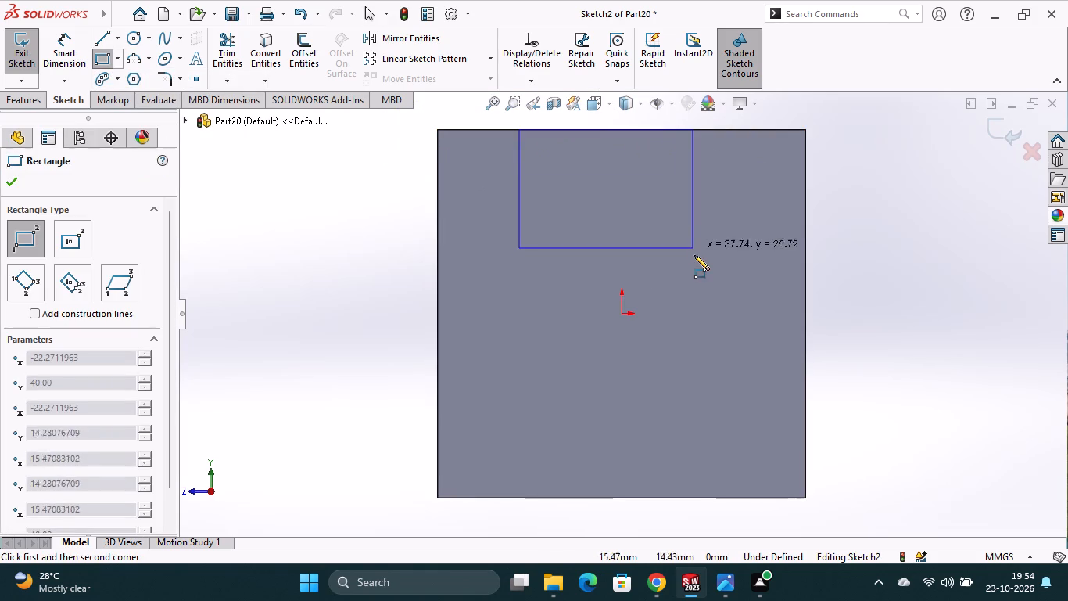
{"action": "left_click", "coordinate": [733, 394]}
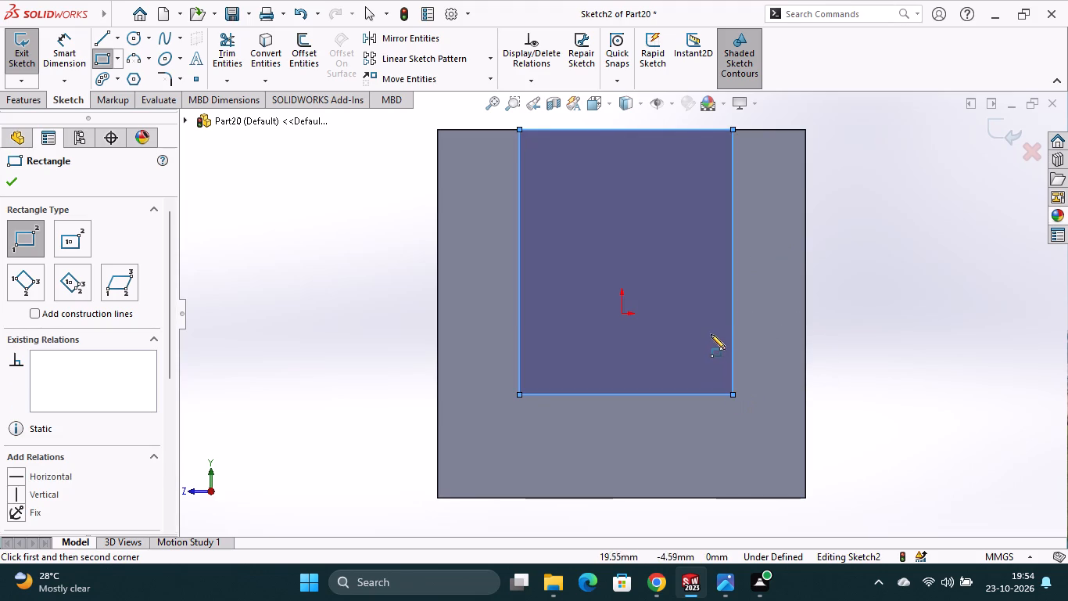
{"action": "key", "text": "Escape"}
{"action": "key", "text": "Escape"}
Dimension both vertical sides of the inner rectangle 25 mm from the block's nearest side edges.
{"action": "left_click", "coordinate": [60, 37]}
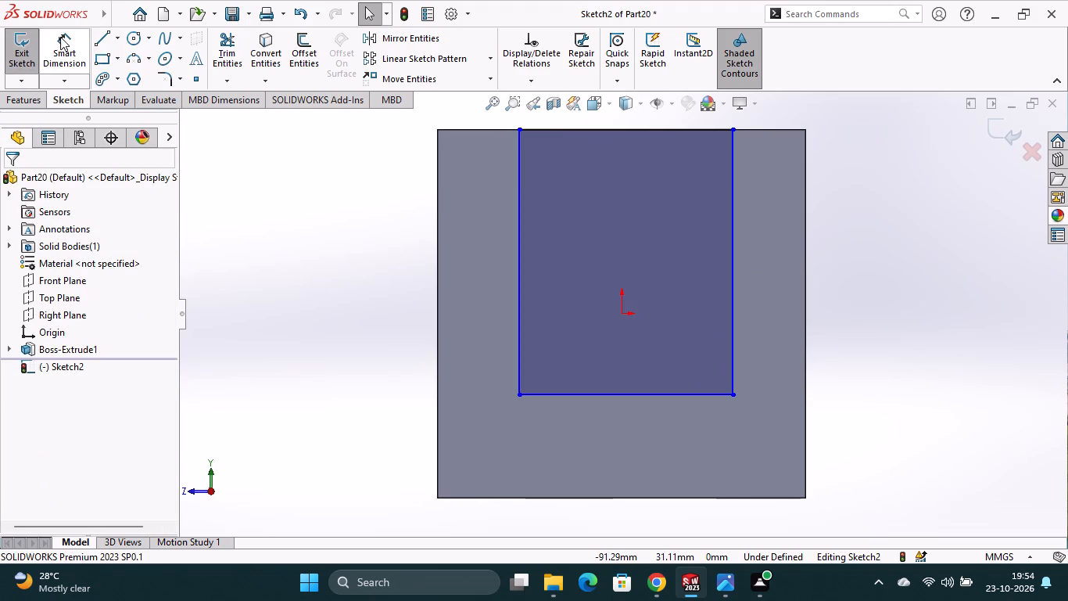
{"action": "left_click", "coordinate": [438, 265]}
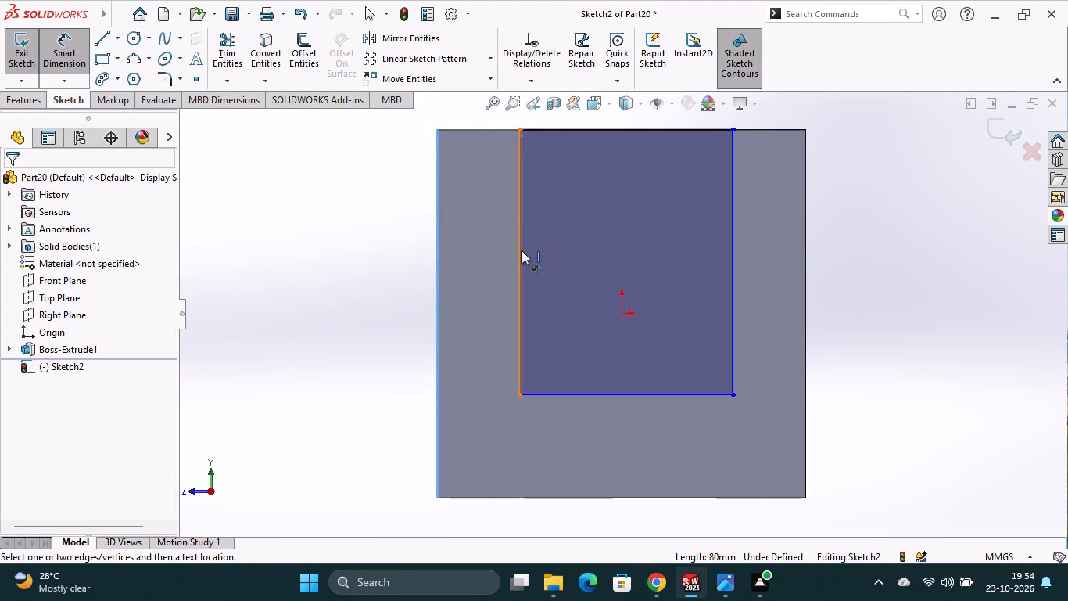
{"action": "left_click", "coordinate": [519, 258]}
{"action": "left_click", "coordinate": [488, 237]}
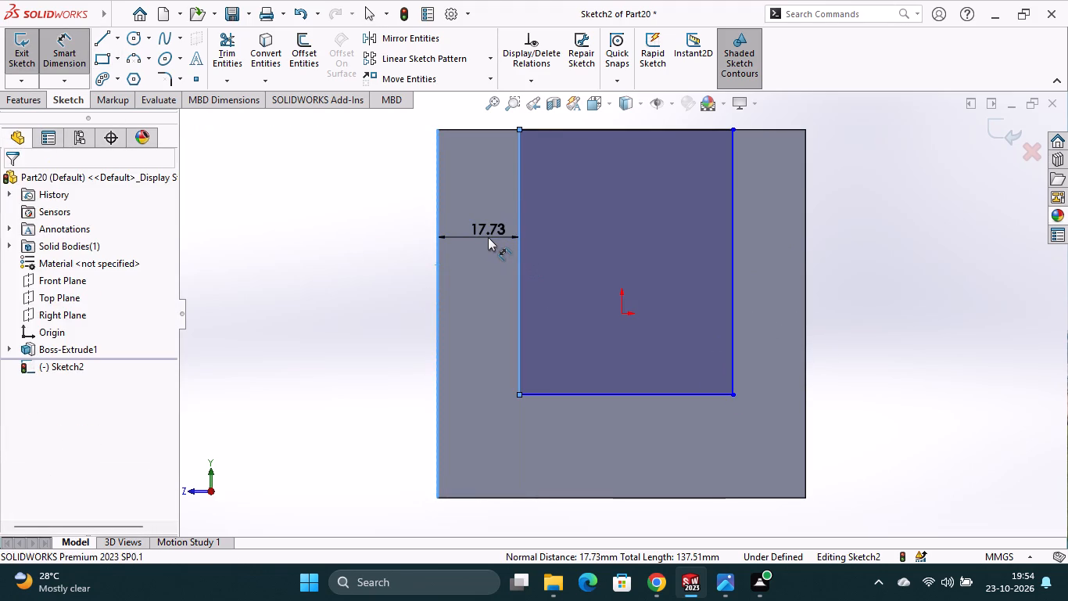
{"action": "type", "text": "25"}
{"action": "key", "text": "Return"}
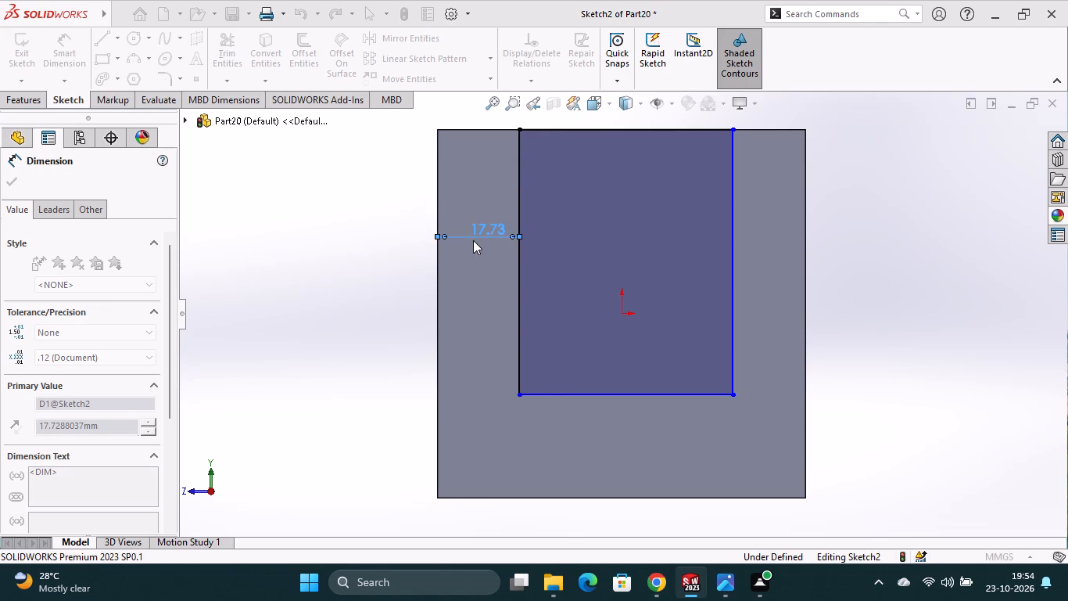
{"action": "left_click", "coordinate": [765, 230]}
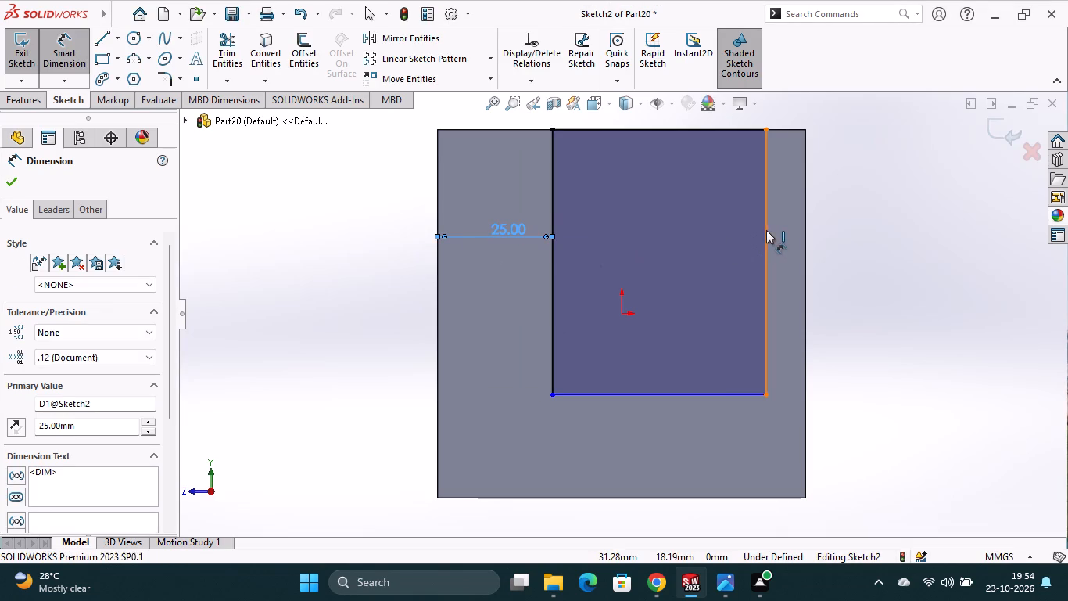
{"action": "left_click", "coordinate": [805, 231]}
{"action": "left_click", "coordinate": [795, 227]}
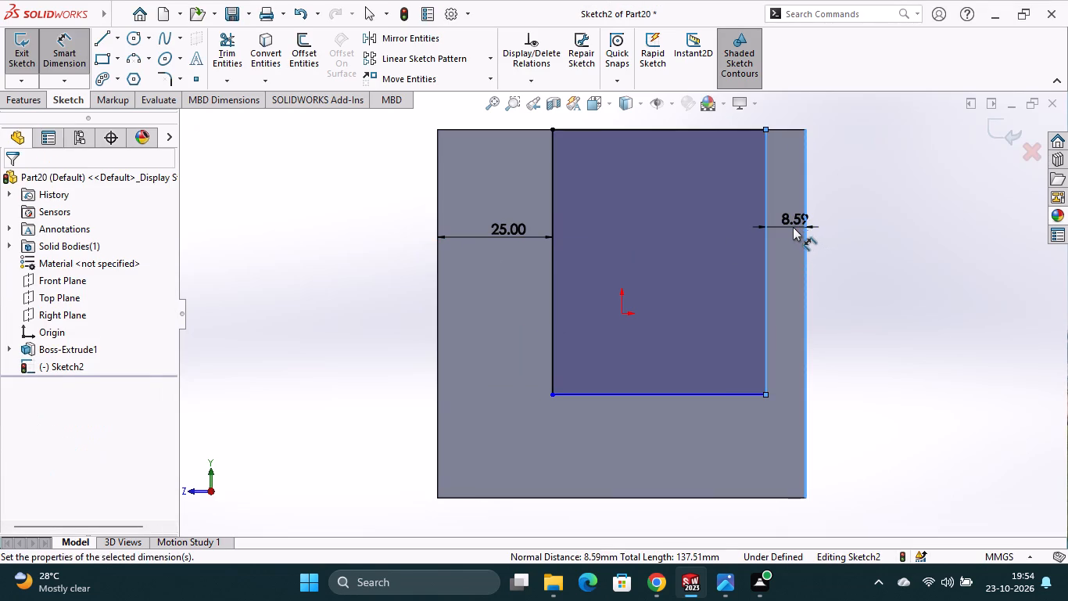
{"action": "type", "text": "25"}
{"action": "key", "text": "Return"}
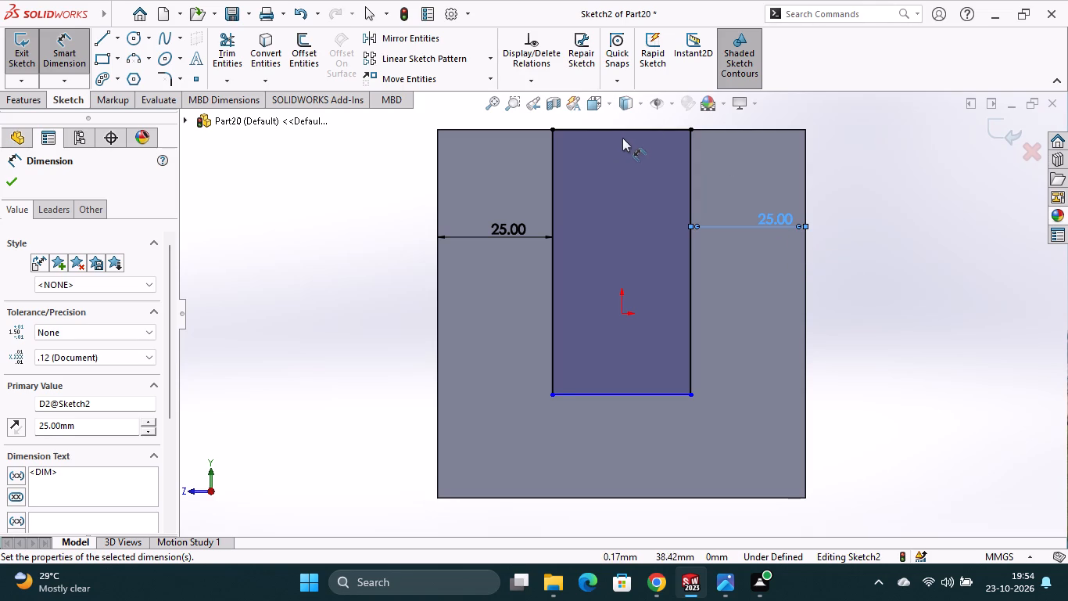
Add a driven width dimension above the inner rectangle's top line.
{"action": "scroll", "coordinate": [623, 154], "scroll_direction": "up", "scroll_amount": 1}
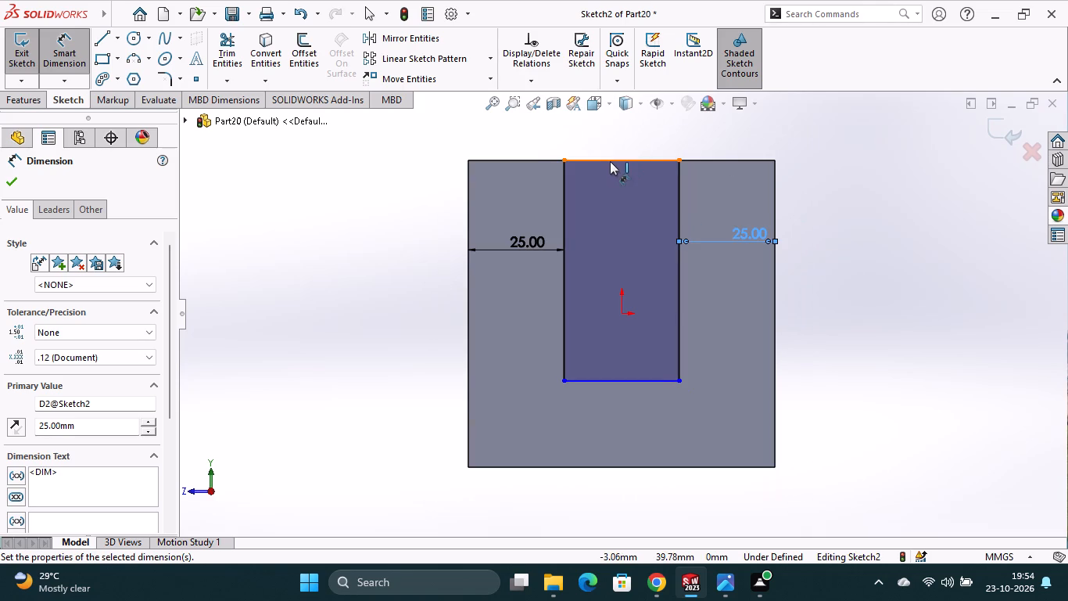
{"action": "left_click", "coordinate": [610, 161]}
{"action": "left_click", "coordinate": [615, 142]}
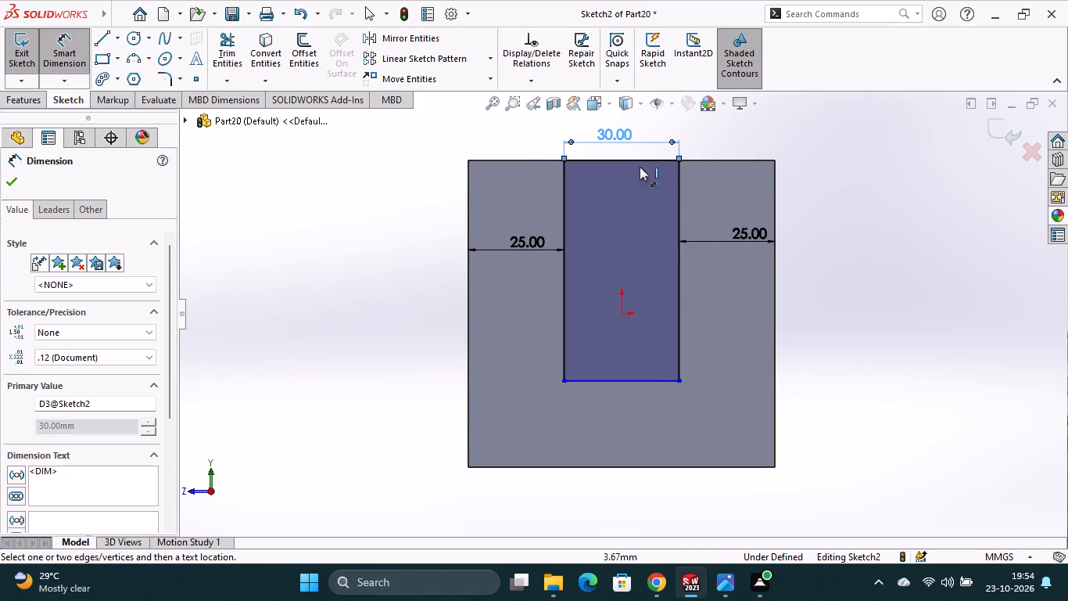
Dimension the inner rectangle's vertical side to a depth of 50 mm.
{"action": "left_click", "coordinate": [681, 284]}
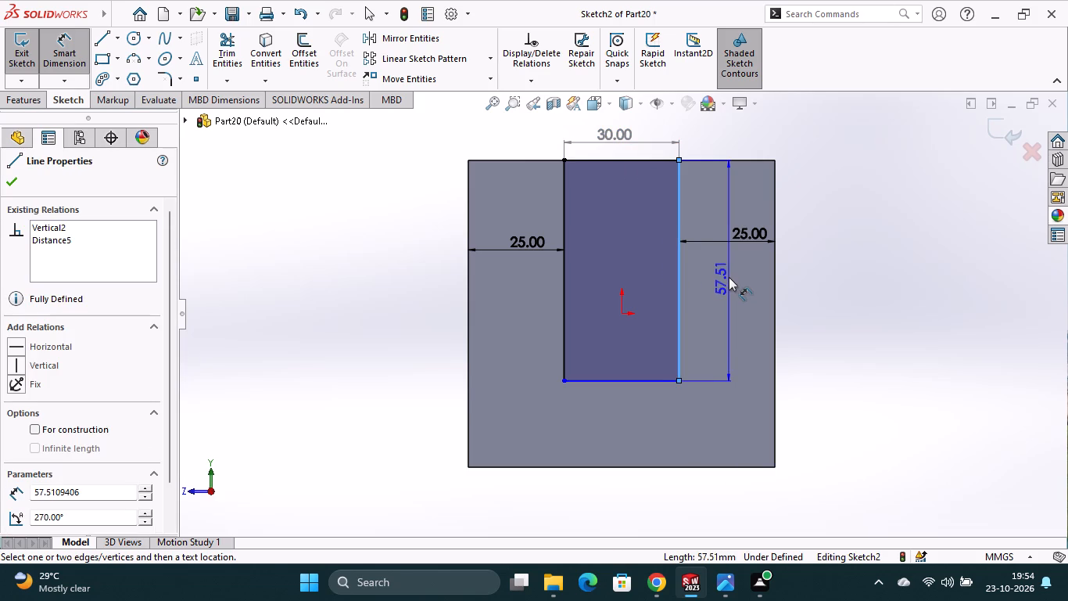
{"action": "left_click", "coordinate": [729, 277]}
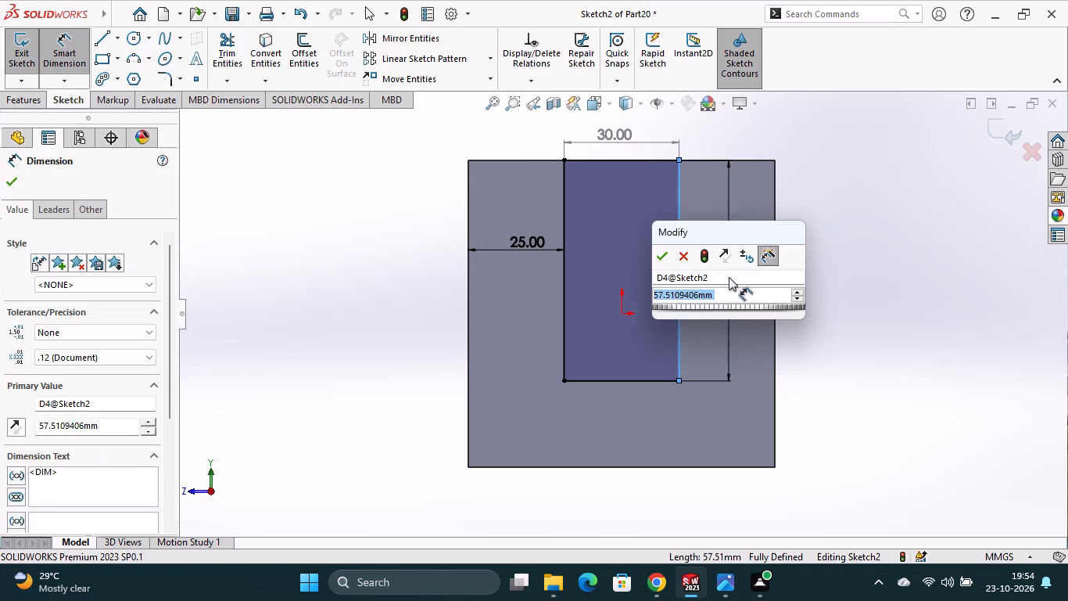
{"action": "type", "text": "50"}
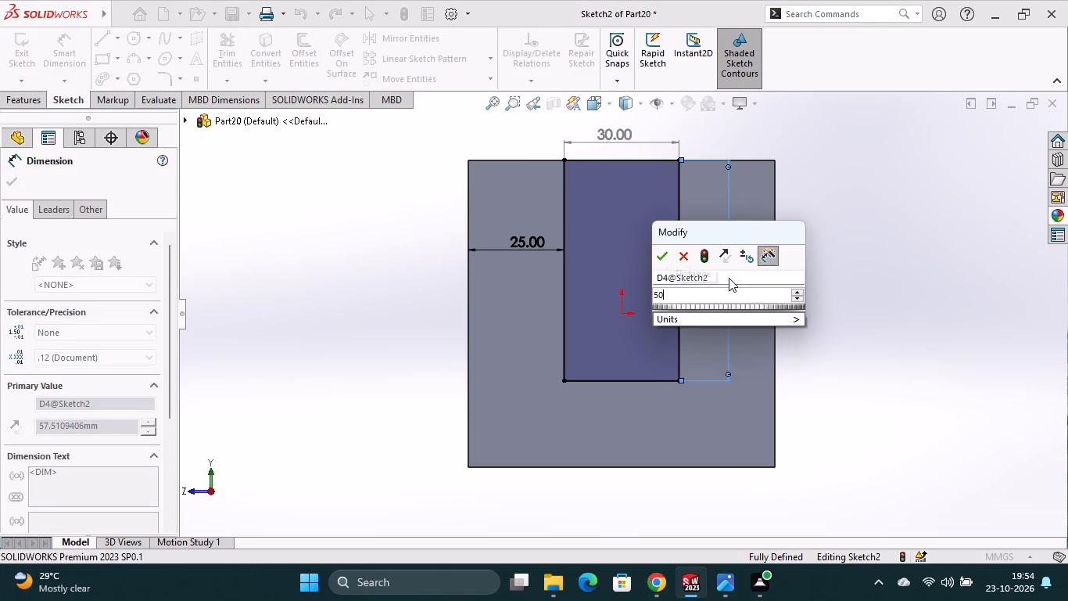
{"action": "key", "text": "Return"}
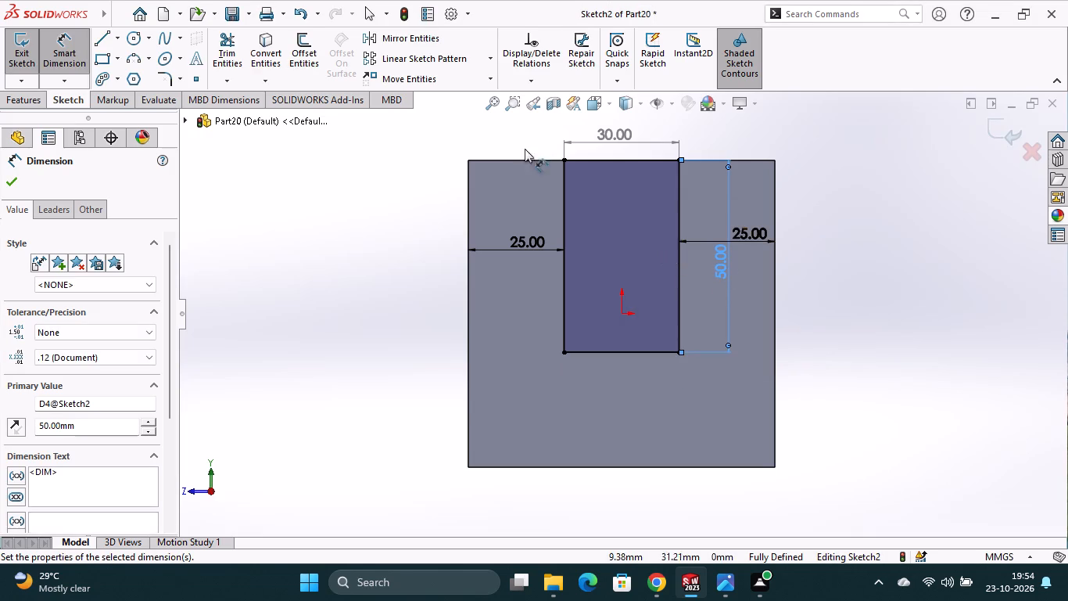
Cut-extrude the slot rectangle with the Through All - Both end condition to open a channel through the block.
{"action": "left_click", "coordinate": [20, 103]}
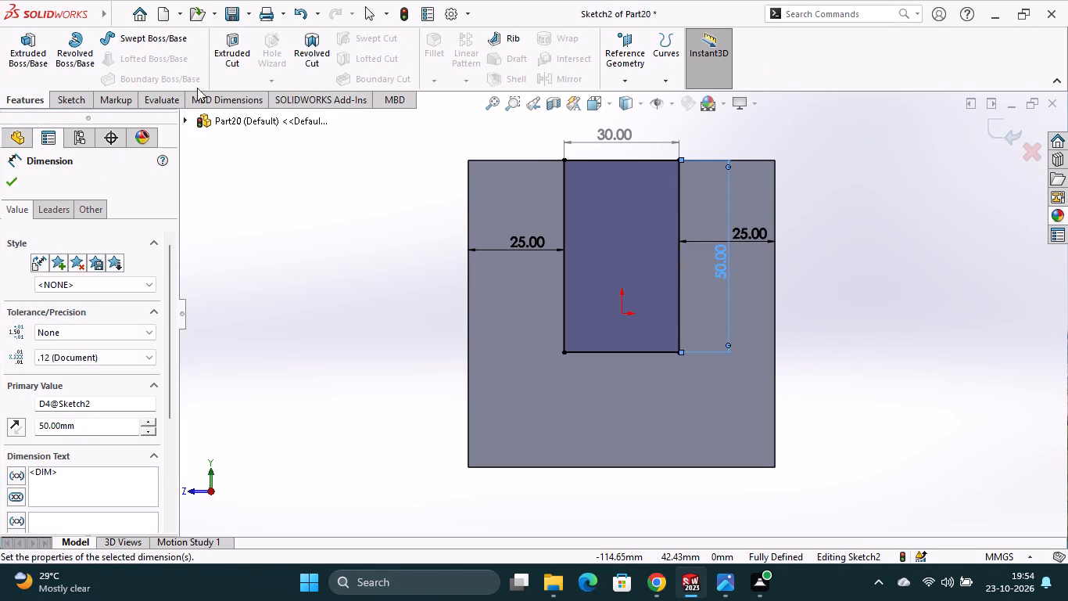
{"action": "left_click", "coordinate": [222, 73]}
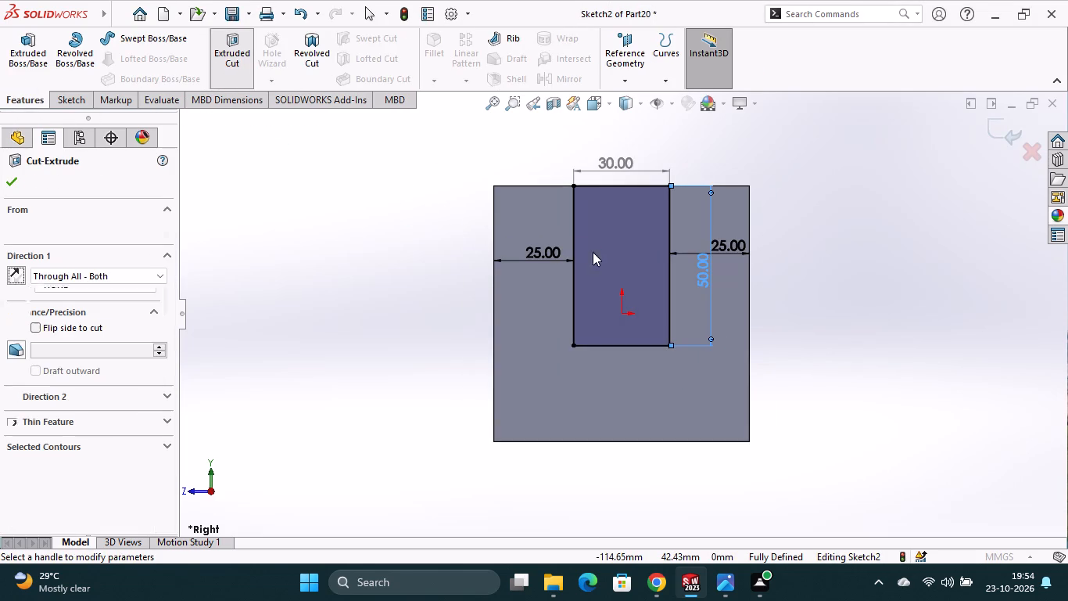
{"action": "left_click", "coordinate": [603, 249]}
{"action": "middle_click_drag", "start_coordinate": [828, 260], "coordinate": [834, 321]}
{"action": "scroll", "coordinate": [832, 282], "scroll_direction": "down", "scroll_amount": 1}
{"action": "scroll", "coordinate": [837, 308], "scroll_direction": "up", "scroll_amount": 1}
{"action": "left_click", "coordinate": [9, 183]}
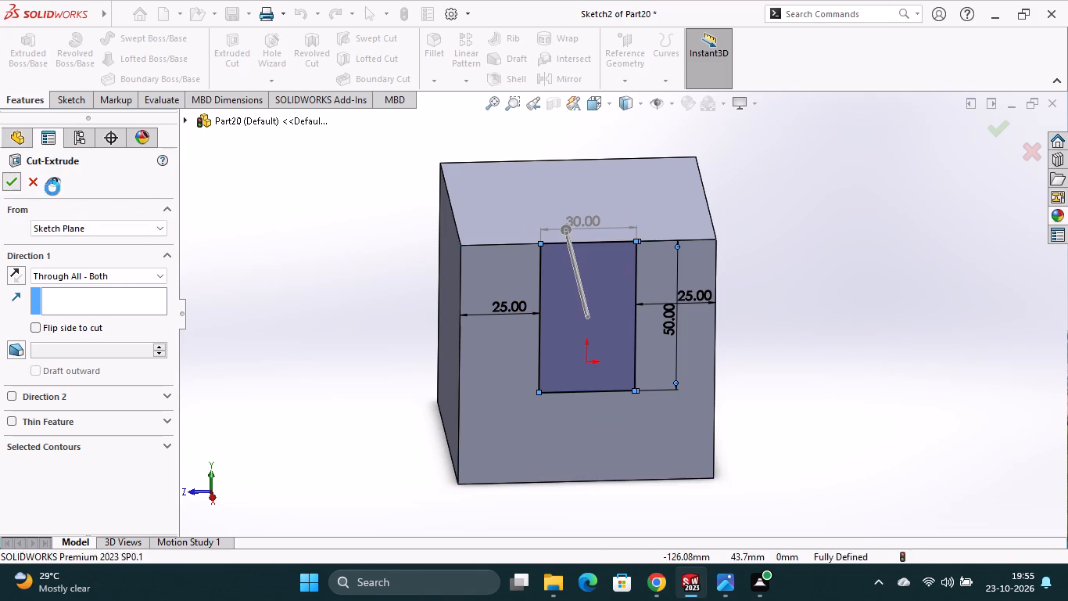
{"action": "left_click", "coordinate": [378, 280]}
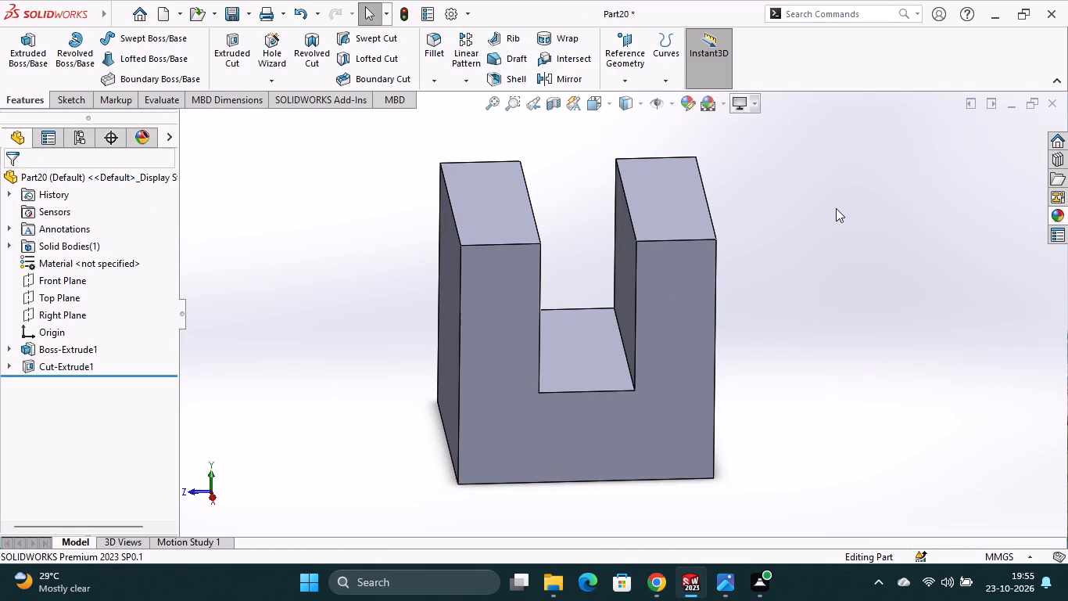
On the U-shaped face, sketch a corner rectangle about 43 × 16 mm standing on the bottom edge.
{"action": "left_click", "coordinate": [583, 447]}
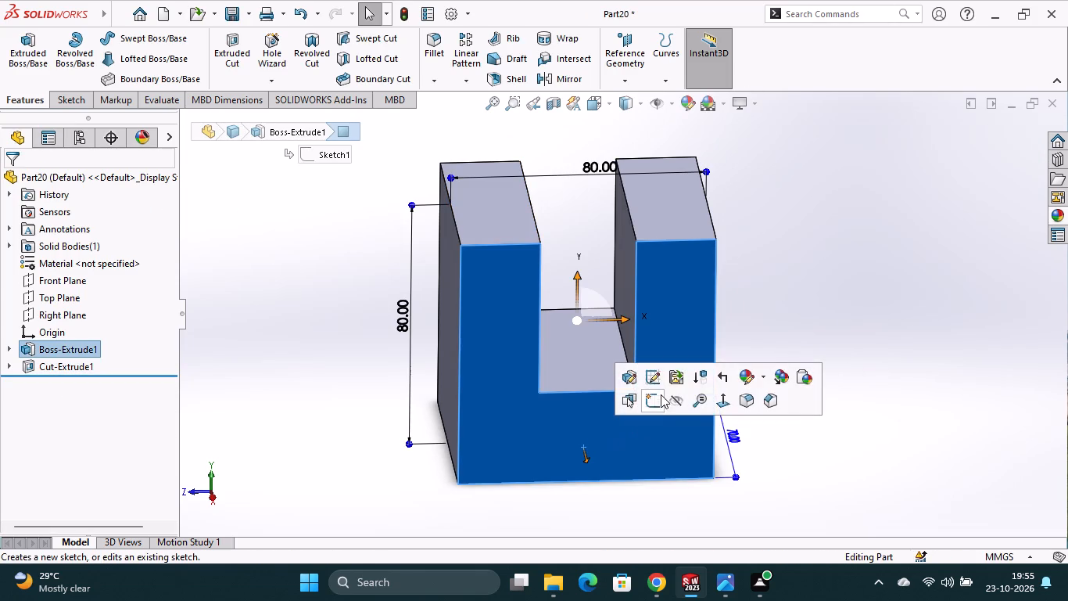
{"action": "left_click", "coordinate": [659, 399]}
{"action": "scroll", "coordinate": [636, 378], "scroll_direction": "up", "scroll_amount": 2}
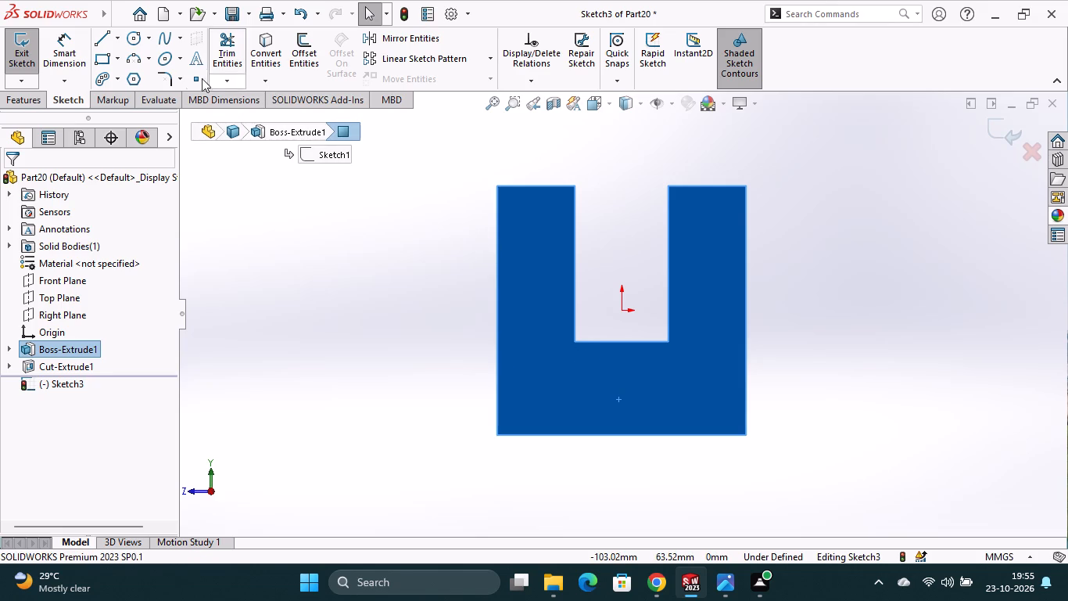
{"action": "left_click", "coordinate": [120, 63]}
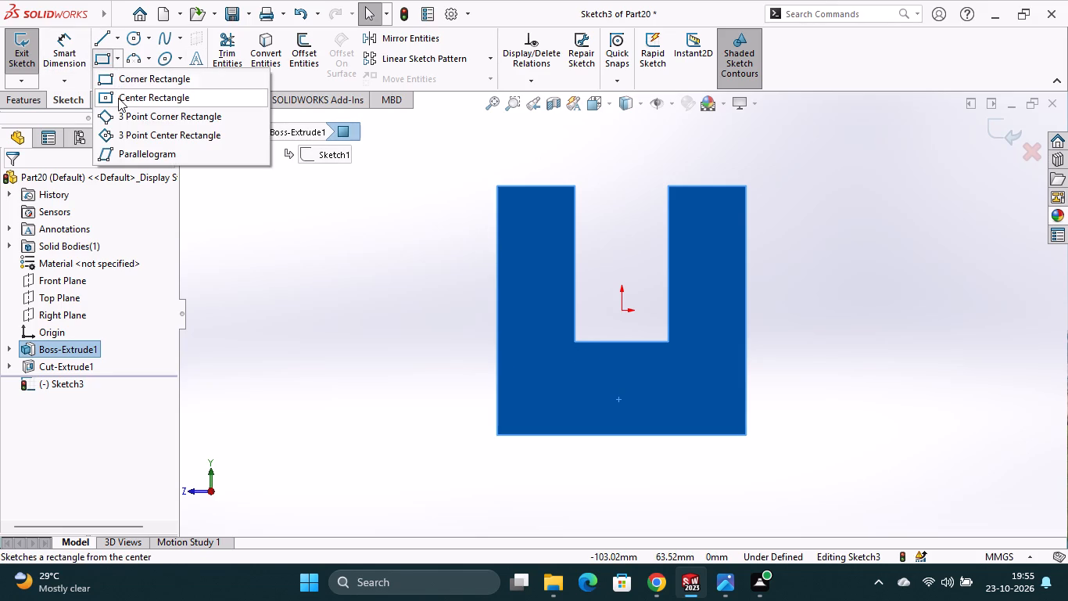
{"action": "left_click", "coordinate": [139, 85]}
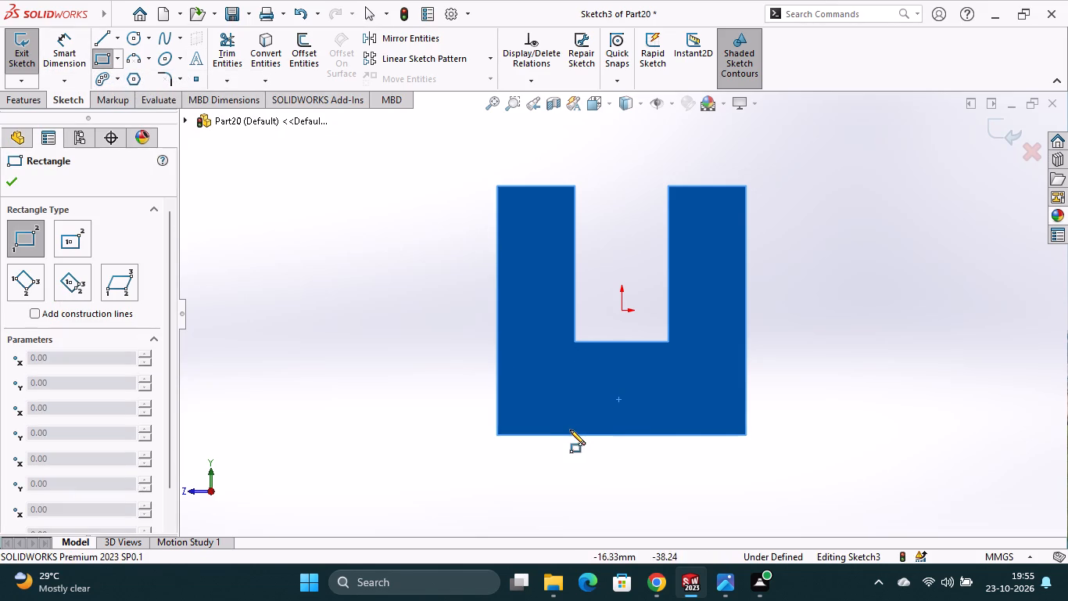
{"action": "left_click", "coordinate": [560, 434]}
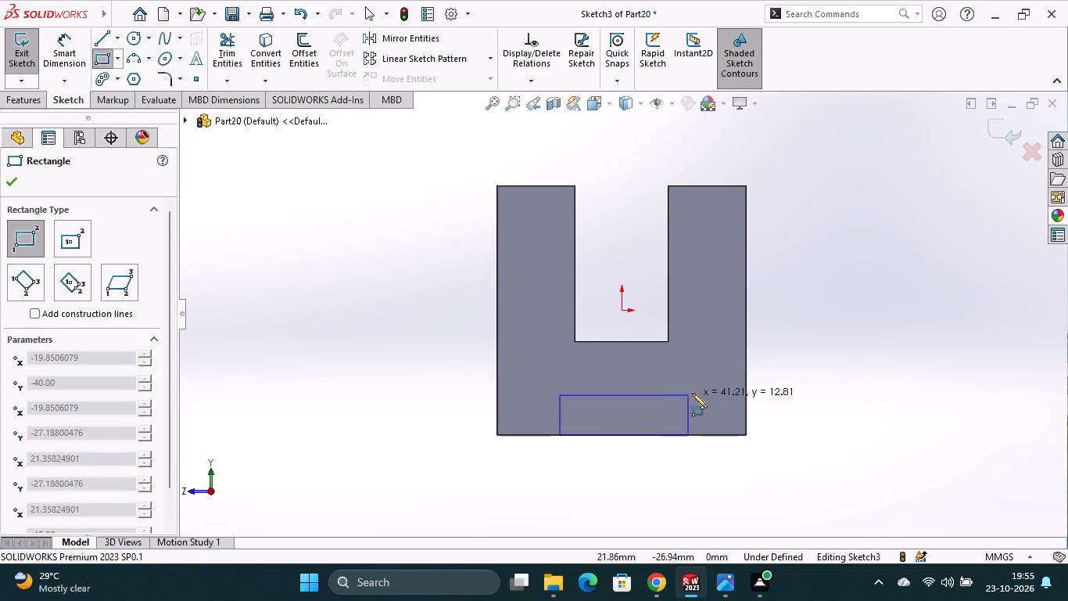
{"action": "left_click", "coordinate": [695, 387]}
{"action": "key", "text": "Escape"}
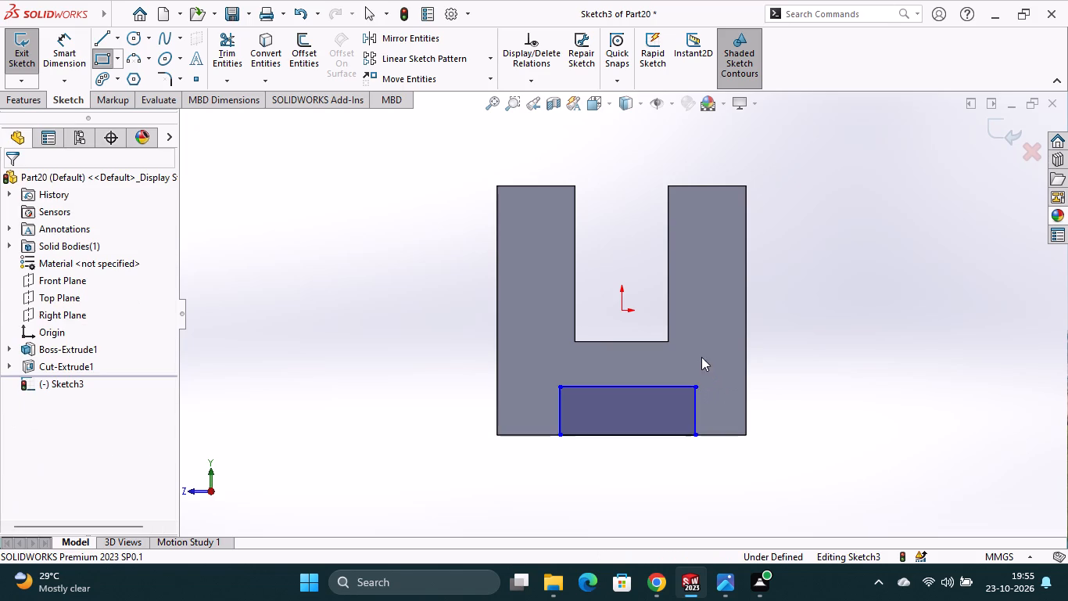
Dimension both vertical sides of the bottom rectangle 25 mm from the block's nearest side edges.
{"action": "left_click", "coordinate": [68, 52]}
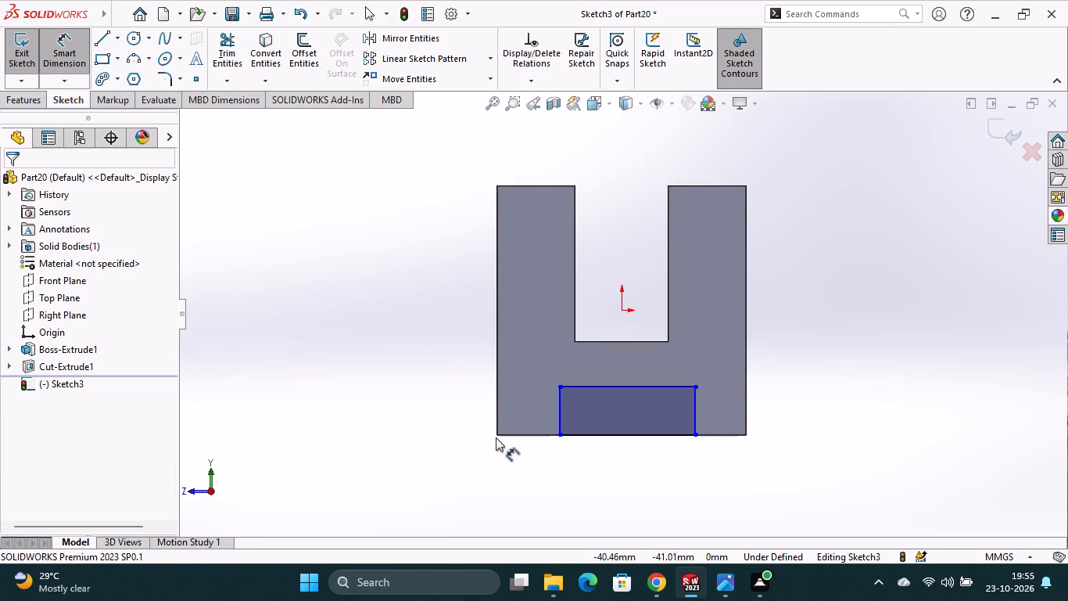
{"action": "left_click", "coordinate": [496, 427]}
{"action": "left_click", "coordinate": [559, 417]}
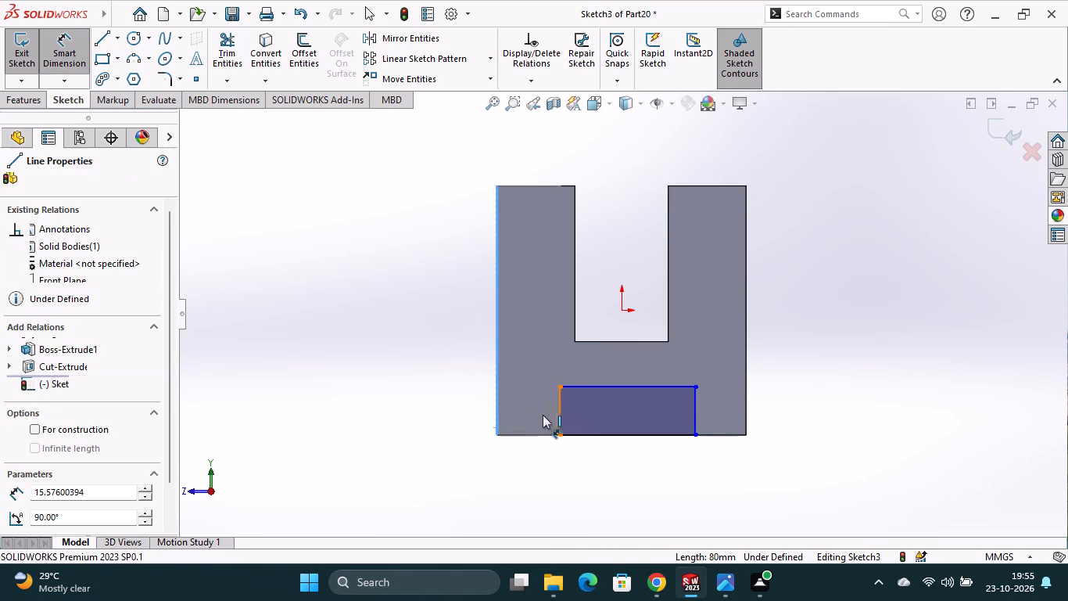
{"action": "left_click", "coordinate": [539, 414]}
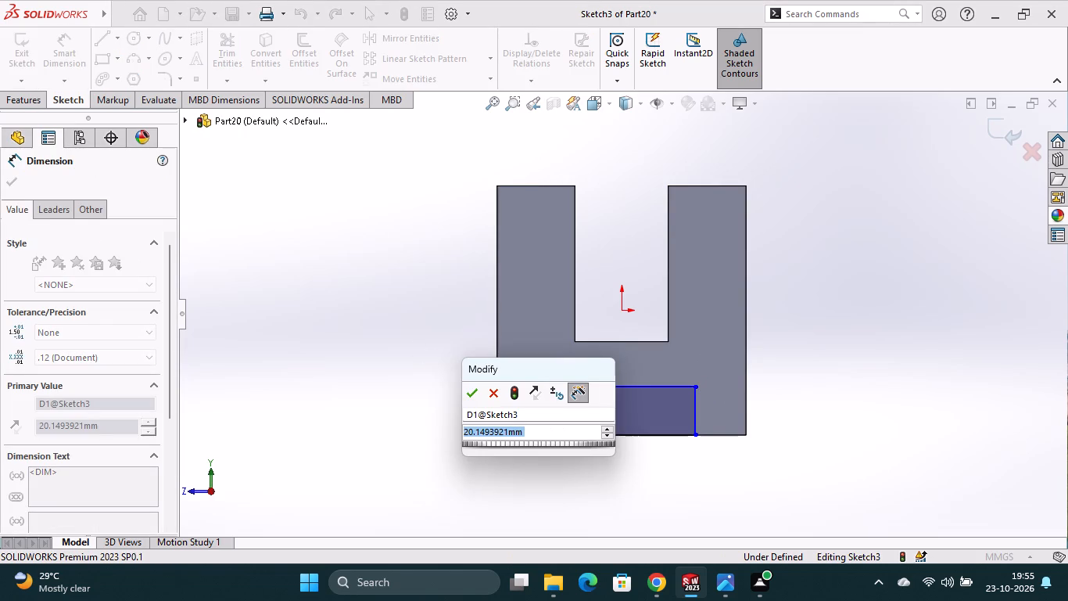
{"action": "type", "text": "25"}
{"action": "key", "text": "Return"}
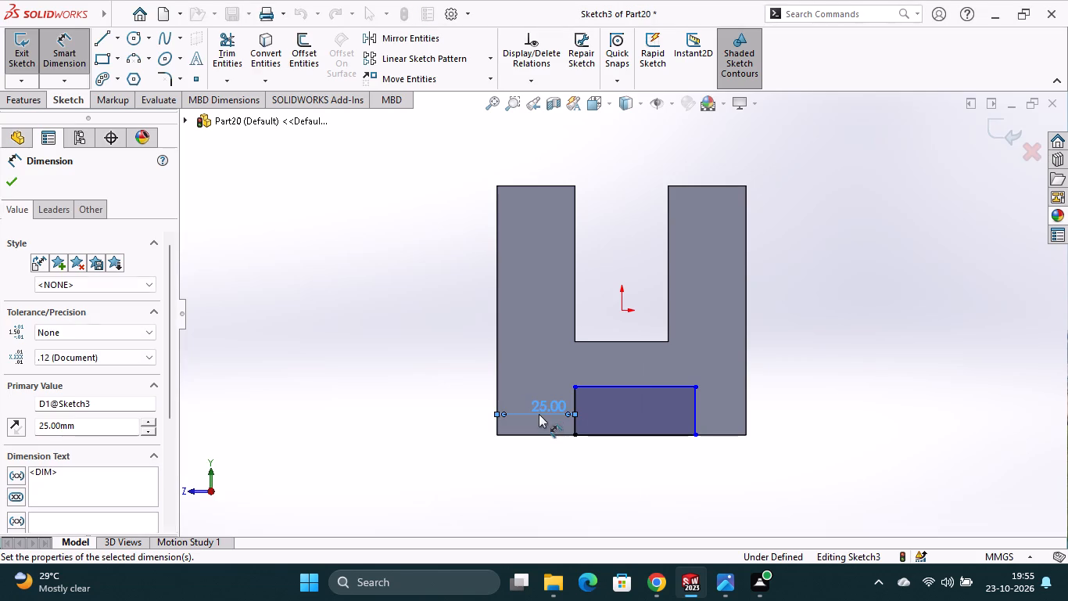
{"action": "left_click", "coordinate": [696, 415]}
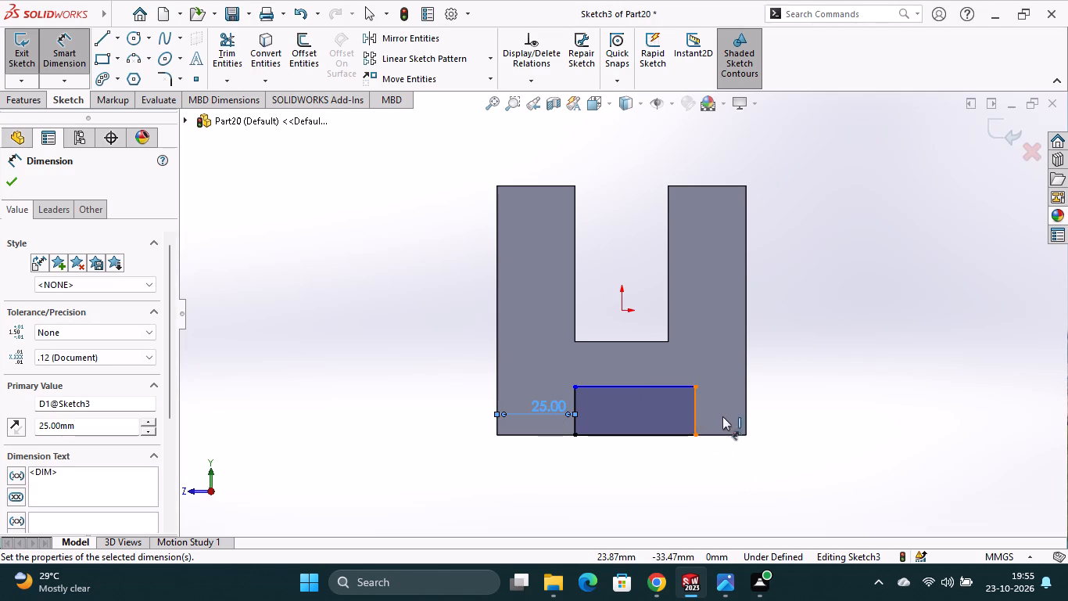
{"action": "left_click", "coordinate": [745, 405]}
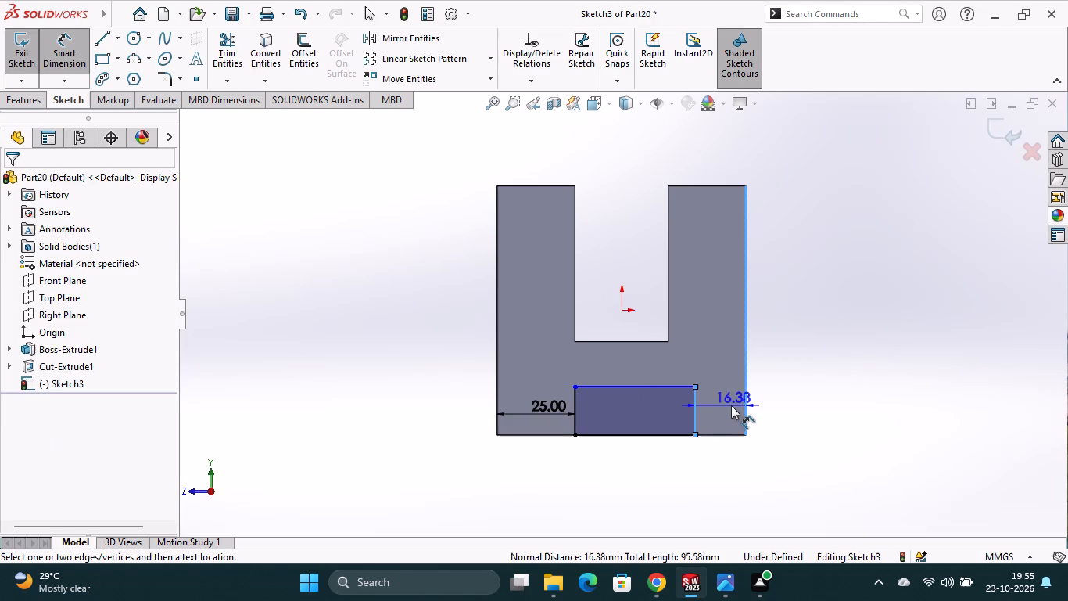
{"action": "left_click", "coordinate": [729, 406]}
{"action": "type", "text": "25"}
{"action": "key", "text": "Return"}
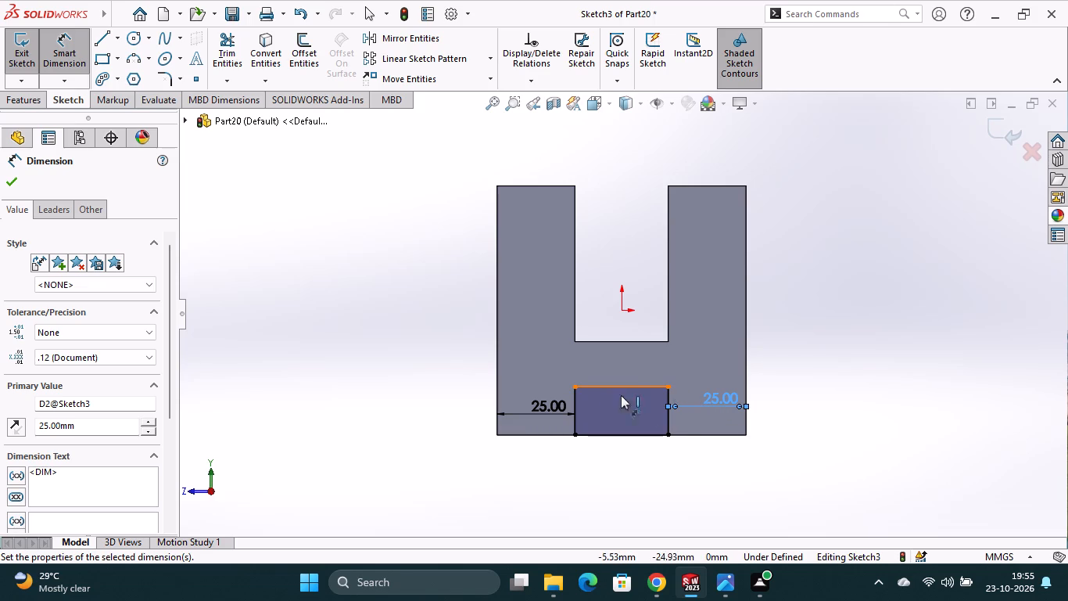
Dimension the bottom rectangle's height to 10 mm.
{"action": "left_click", "coordinate": [668, 419]}
{"action": "left_click", "coordinate": [693, 409]}
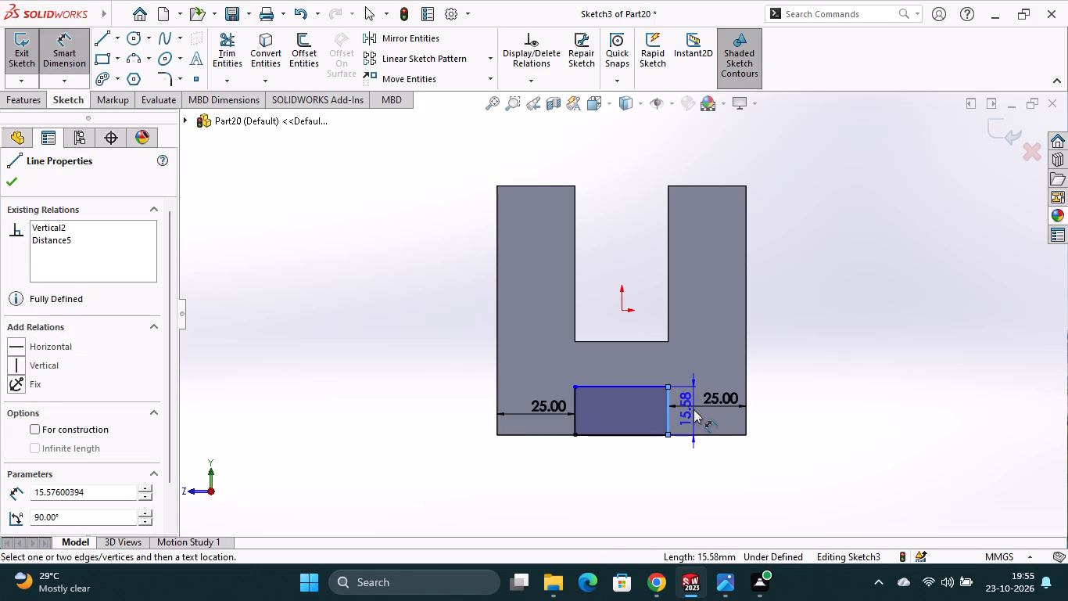
{"action": "type", "text": "10"}
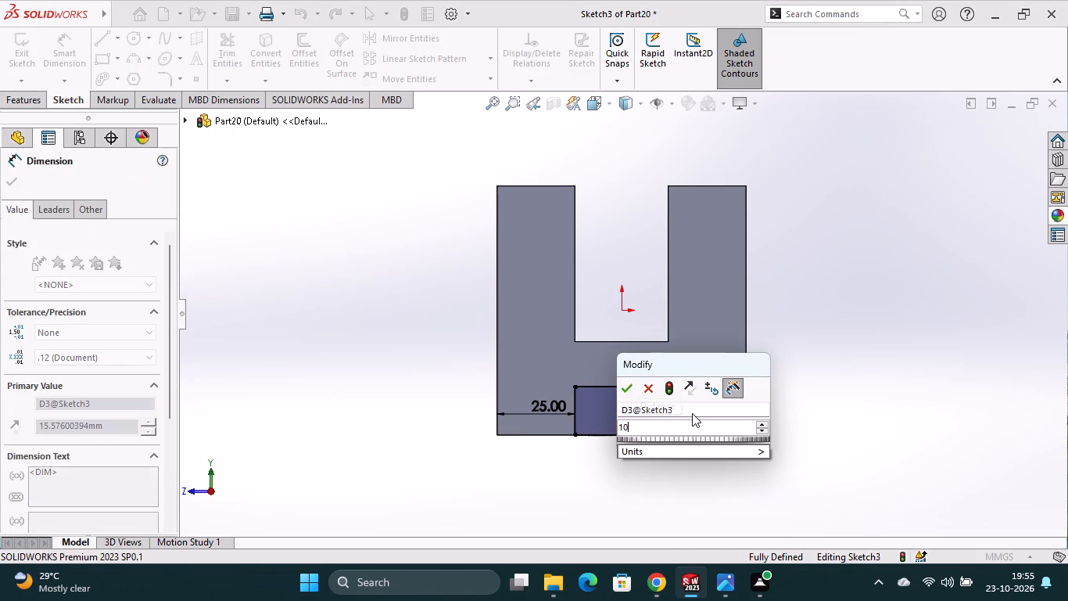
{"action": "key", "text": "Return"}
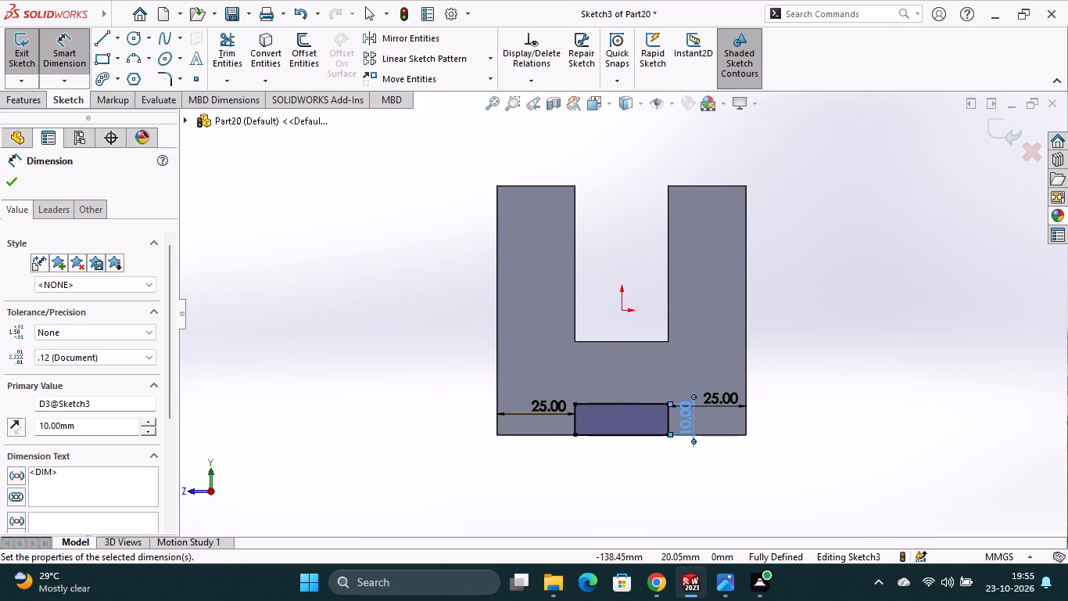
Cut-extrude the bottom rectangle with the Through All - Both end condition to form a groove along the block's underside.
{"action": "left_click", "coordinate": [31, 98]}
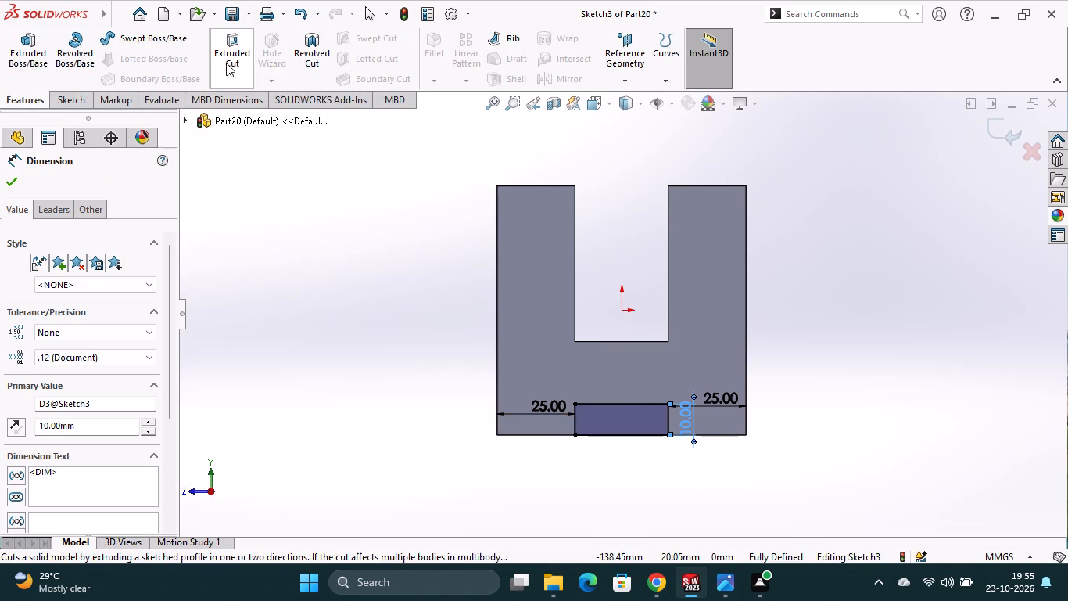
{"action": "left_click", "coordinate": [227, 63]}
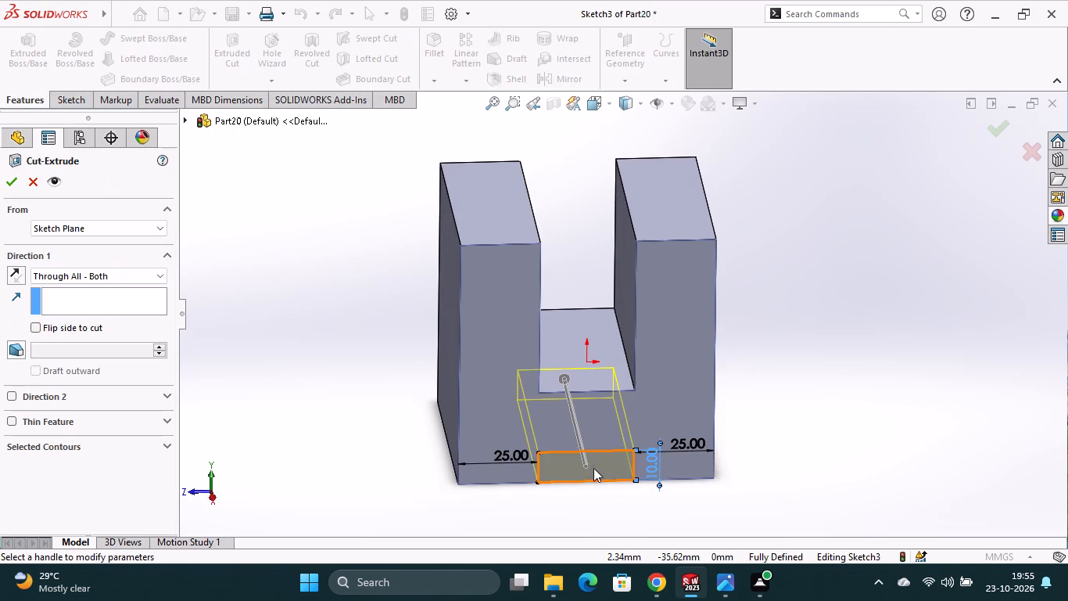
{"action": "left_click", "coordinate": [593, 468]}
{"action": "scroll", "coordinate": [639, 509], "scroll_direction": "down", "scroll_amount": 1}
{"action": "middle_click_drag", "start_coordinate": [639, 509], "coordinate": [704, 501]}
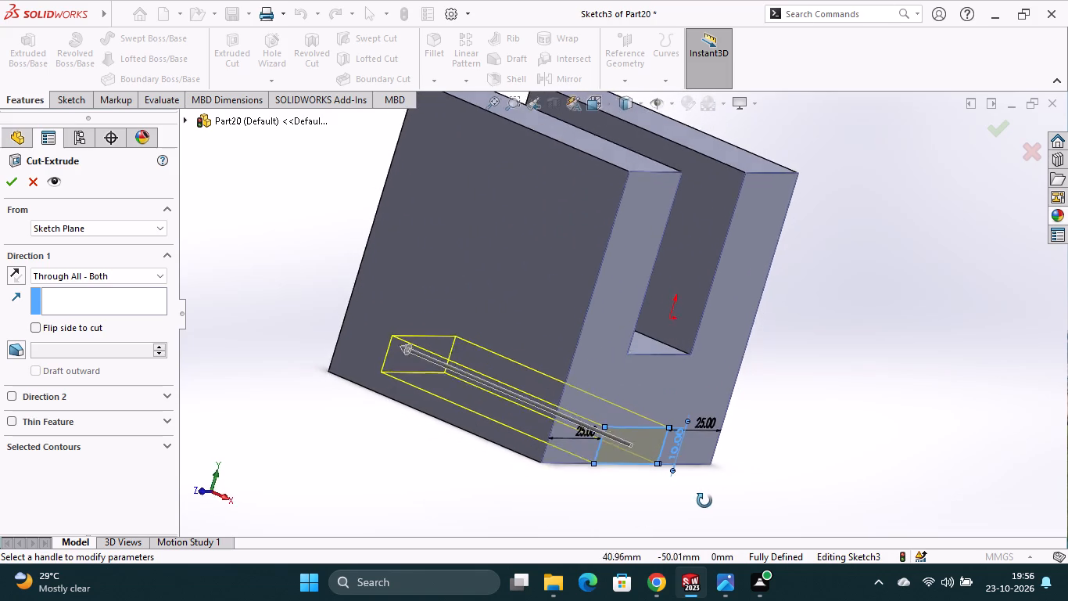
{"action": "middle_click_drag", "start_coordinate": [704, 501], "coordinate": [712, 500]}
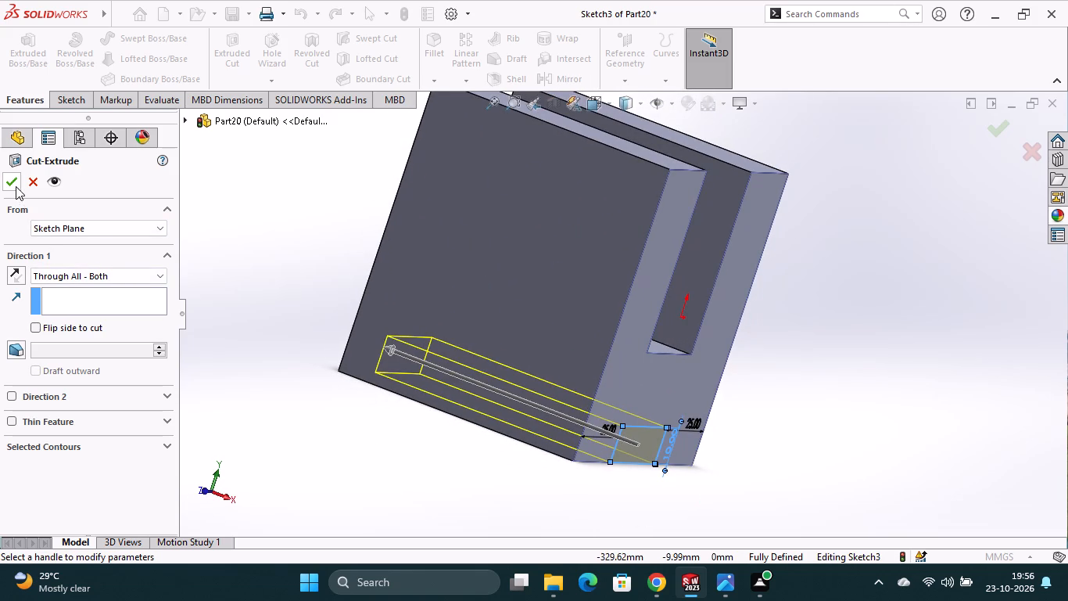
{"action": "left_click", "coordinate": [16, 186]}
{"action": "left_click", "coordinate": [418, 457]}
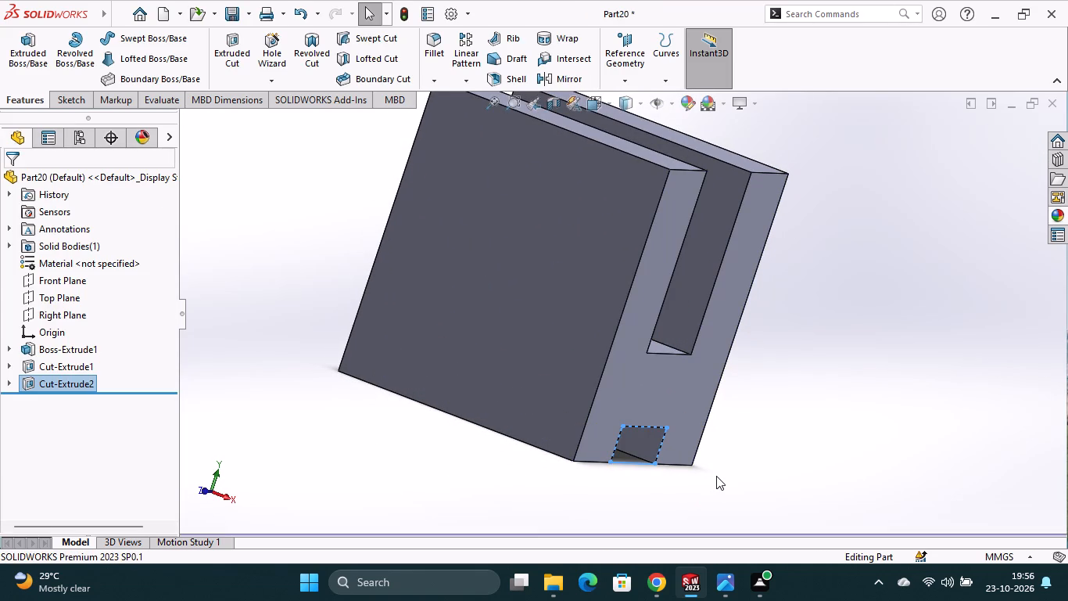
On the solid side face adjacent to the U-shaped face, sketch a corner rectangle about 36 × 15 mm standing on the bottom edge.
{"action": "middle_click_drag", "start_coordinate": [717, 476], "coordinate": [643, 415]}
{"action": "scroll", "coordinate": [643, 416], "scroll_direction": "up", "scroll_amount": 1}
{"action": "middle_click_drag", "start_coordinate": [485, 437], "coordinate": [546, 487]}
{"action": "left_click", "coordinate": [503, 358]}
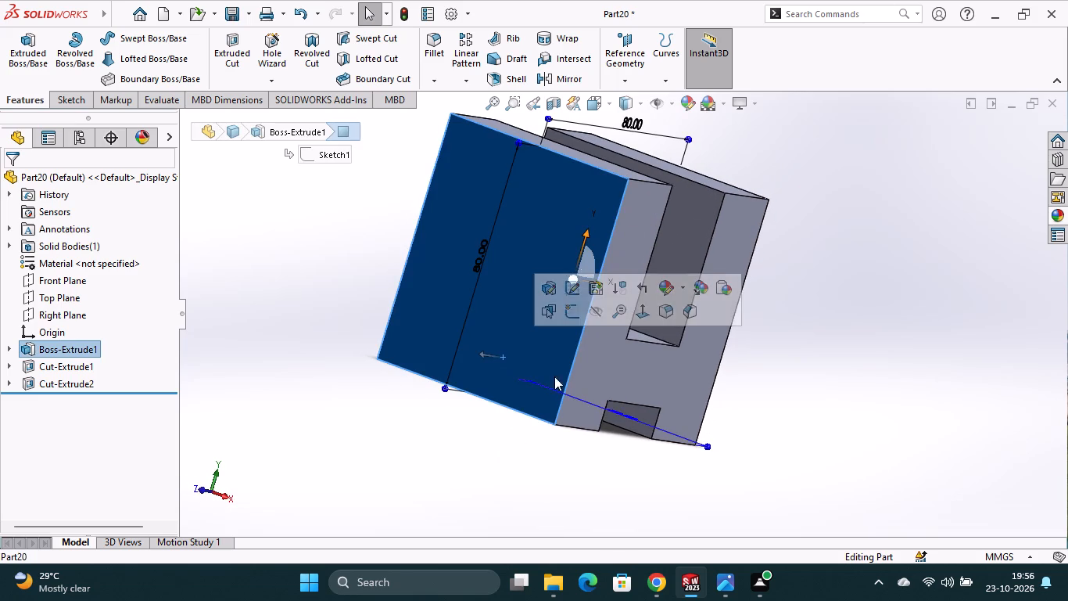
{"action": "left_click", "coordinate": [577, 316]}
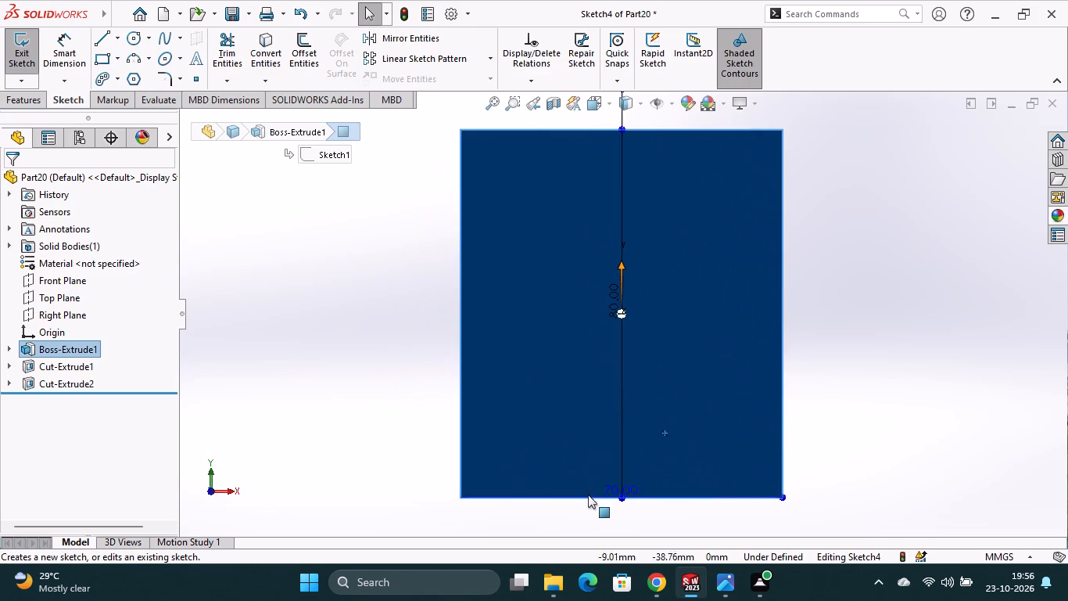
{"action": "left_click", "coordinate": [118, 59]}
{"action": "left_click", "coordinate": [167, 83]}
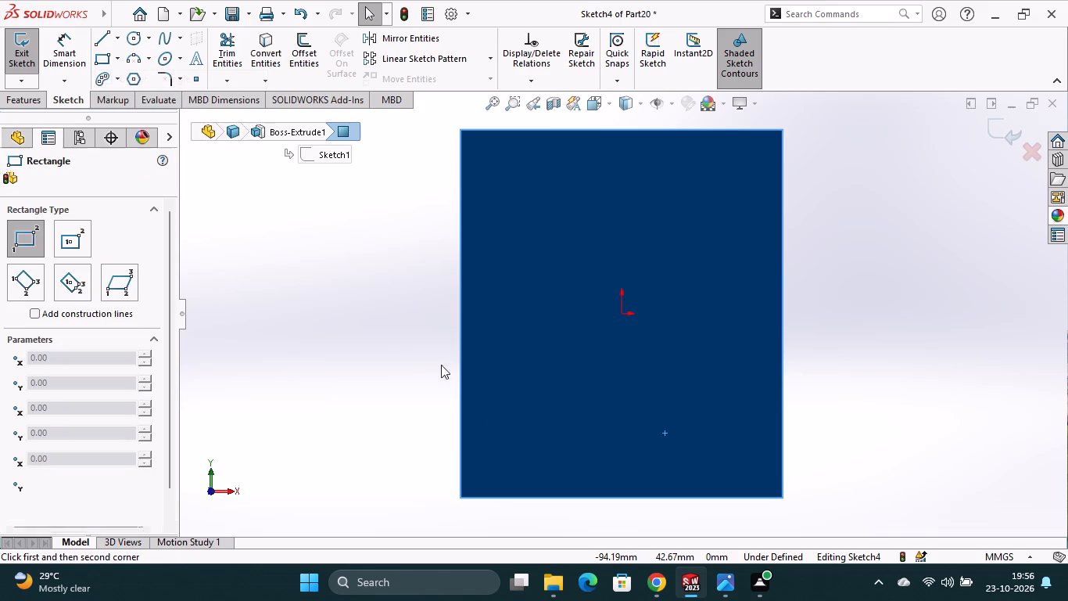
{"action": "left_click", "coordinate": [536, 498]}
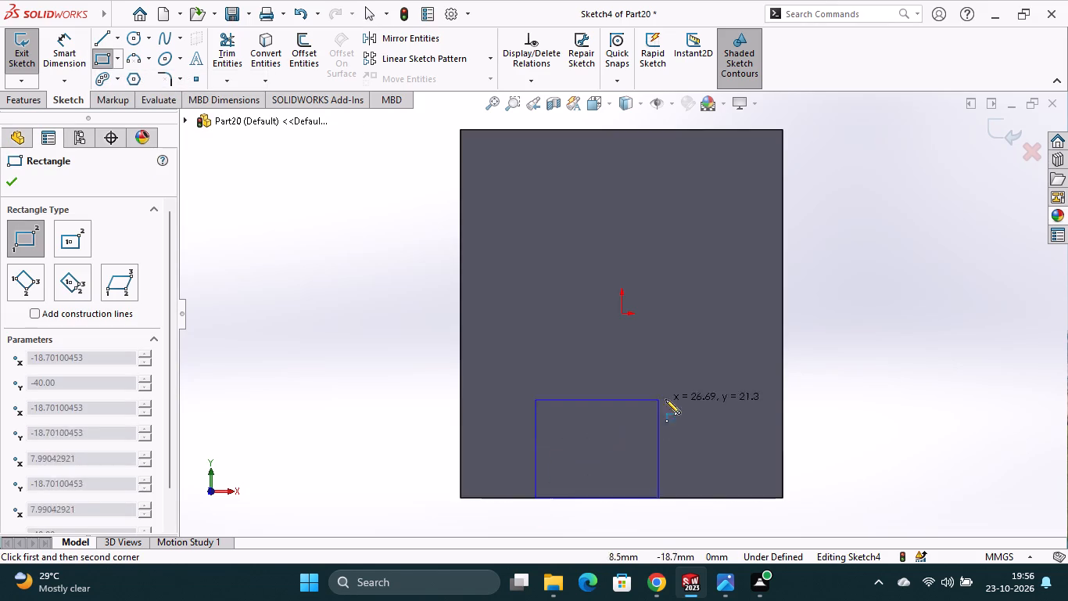
{"action": "left_click", "coordinate": [702, 427]}
{"action": "key", "text": "Escape"}
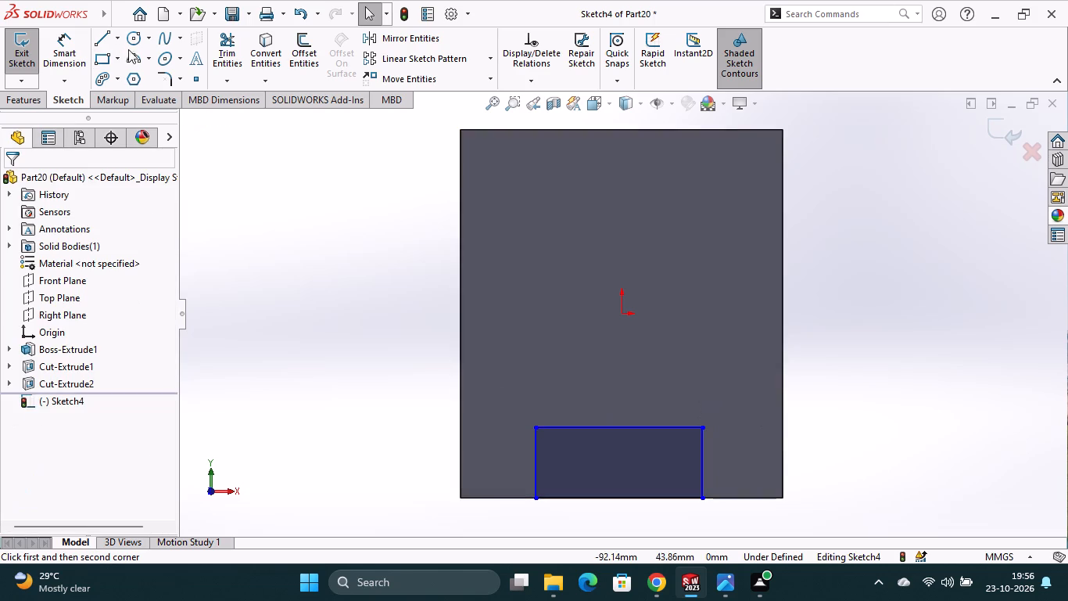
Dimension the width of the bottom rectangle to 40 mm.
{"action": "left_click", "coordinate": [60, 56]}
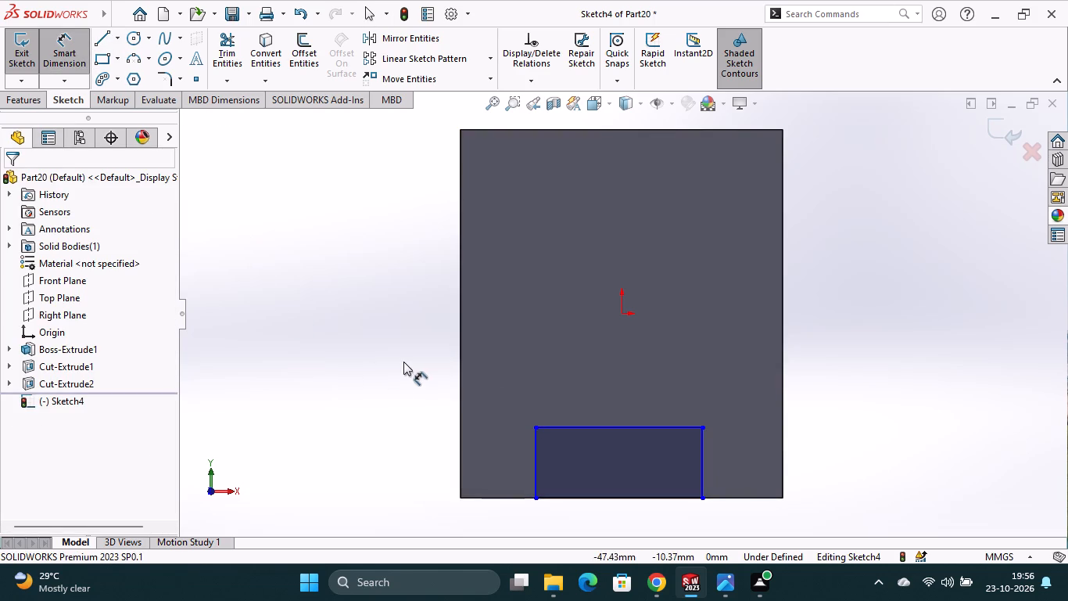
{"action": "left_click", "coordinate": [620, 427]}
{"action": "left_click", "coordinate": [623, 404]}
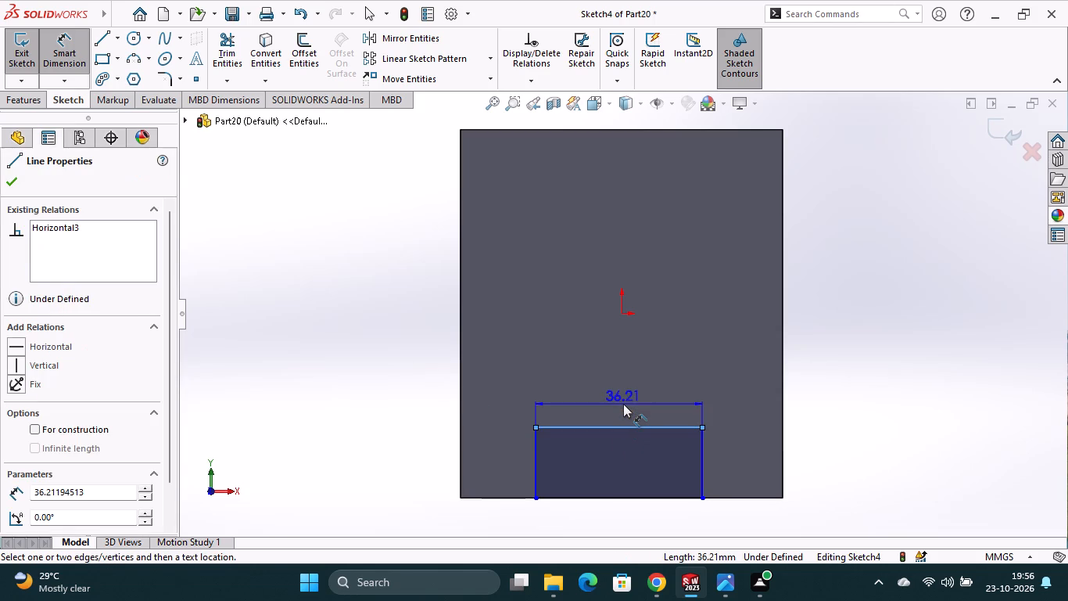
{"action": "type", "text": "40"}
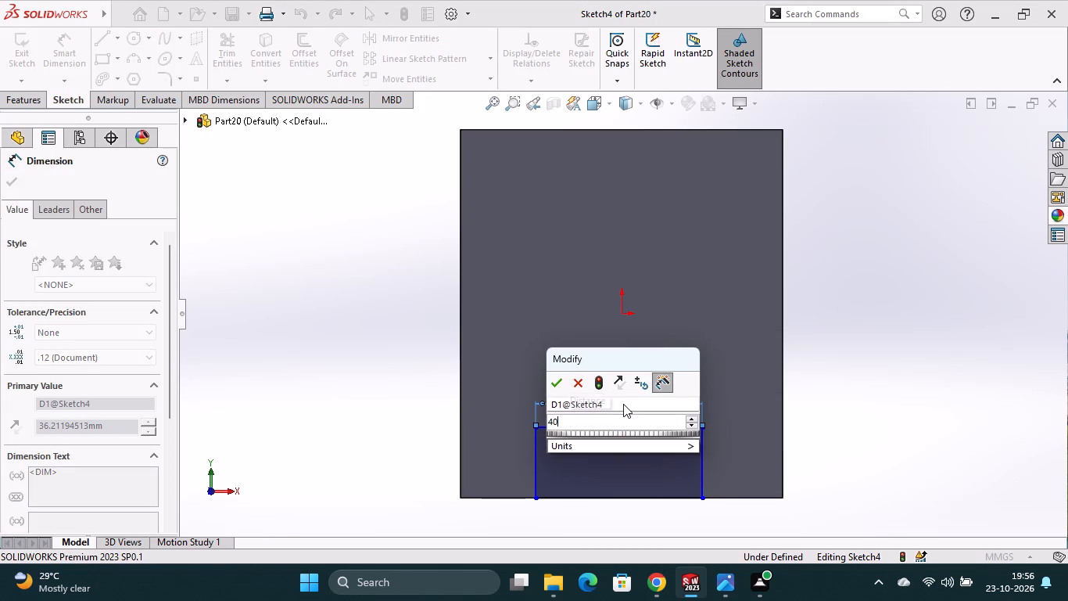
{"action": "key", "text": "Return"}
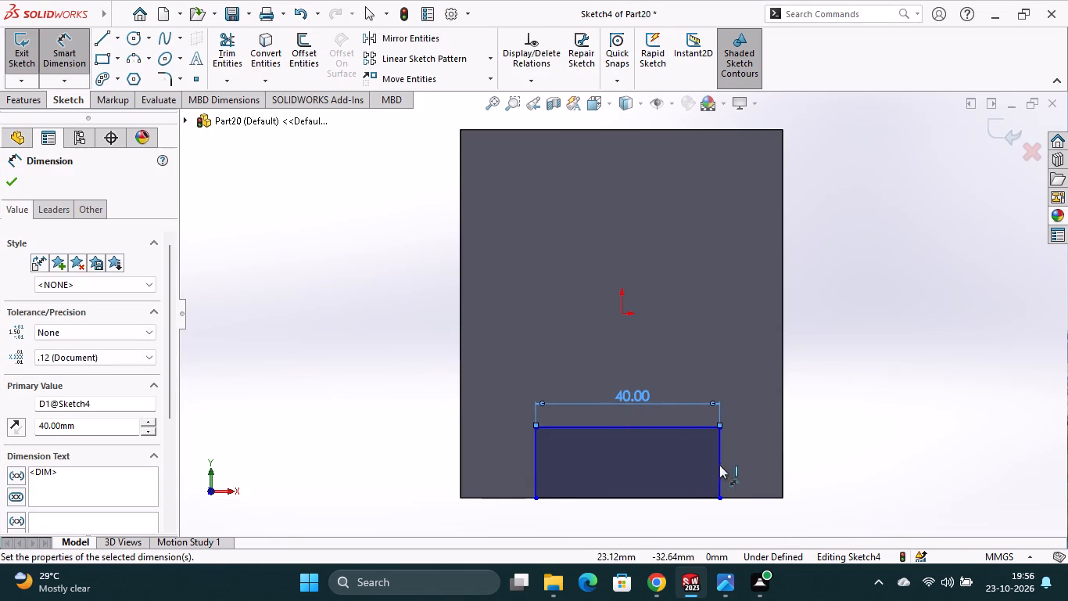
Dimension one vertical side of the rectangle 15 mm from its nearest block edge, and add a driven dimension between the opposite side and edge.
{"action": "left_click", "coordinate": [458, 471]}
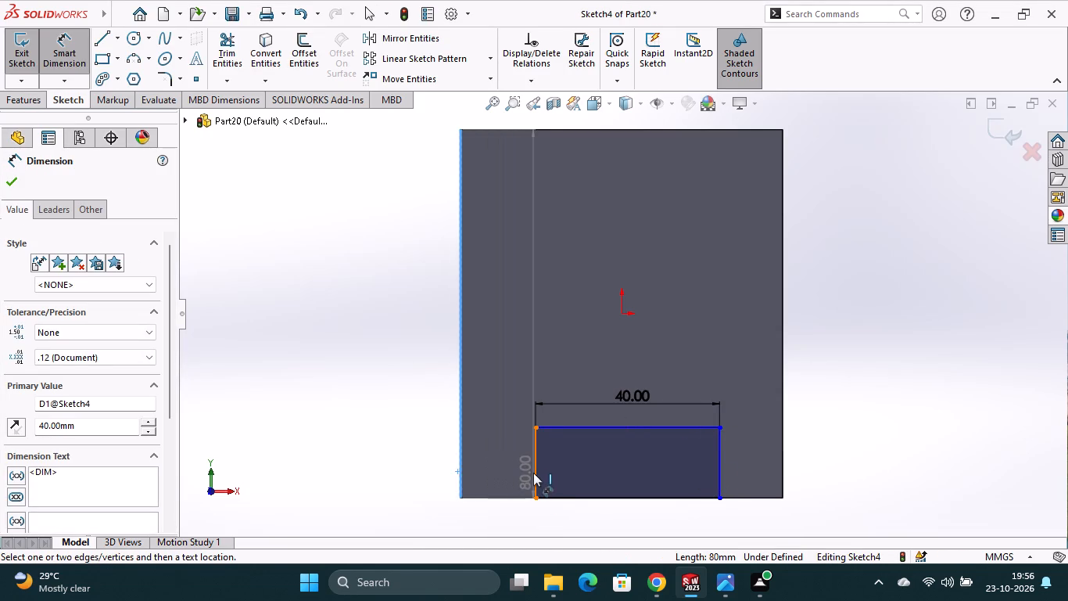
{"action": "left_click", "coordinate": [533, 473]}
{"action": "left_click", "coordinate": [507, 462]}
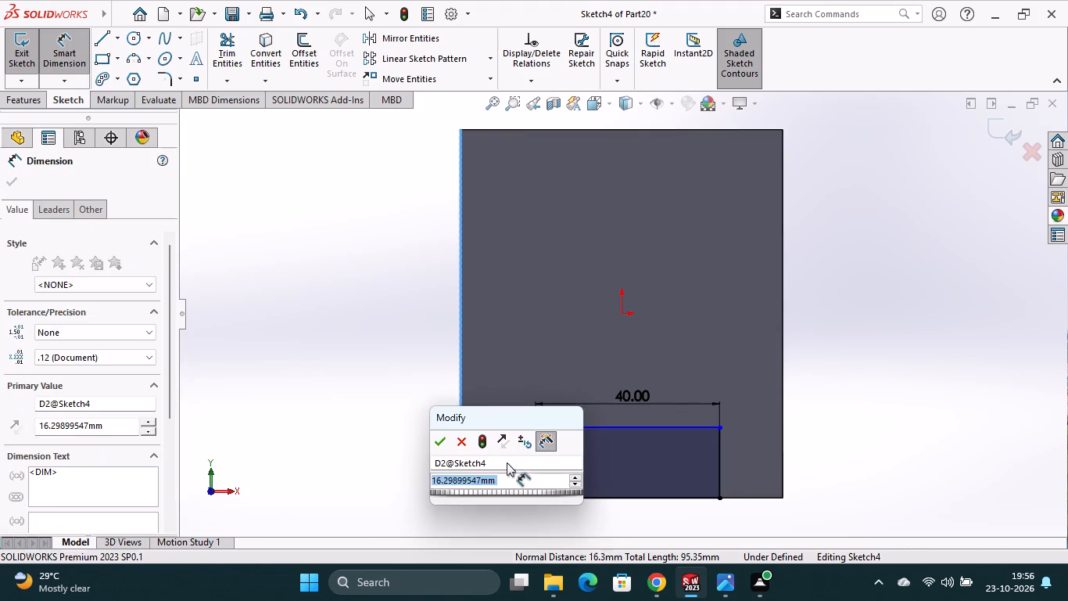
{"action": "type", "text": "15"}
{"action": "key", "text": "Return"}
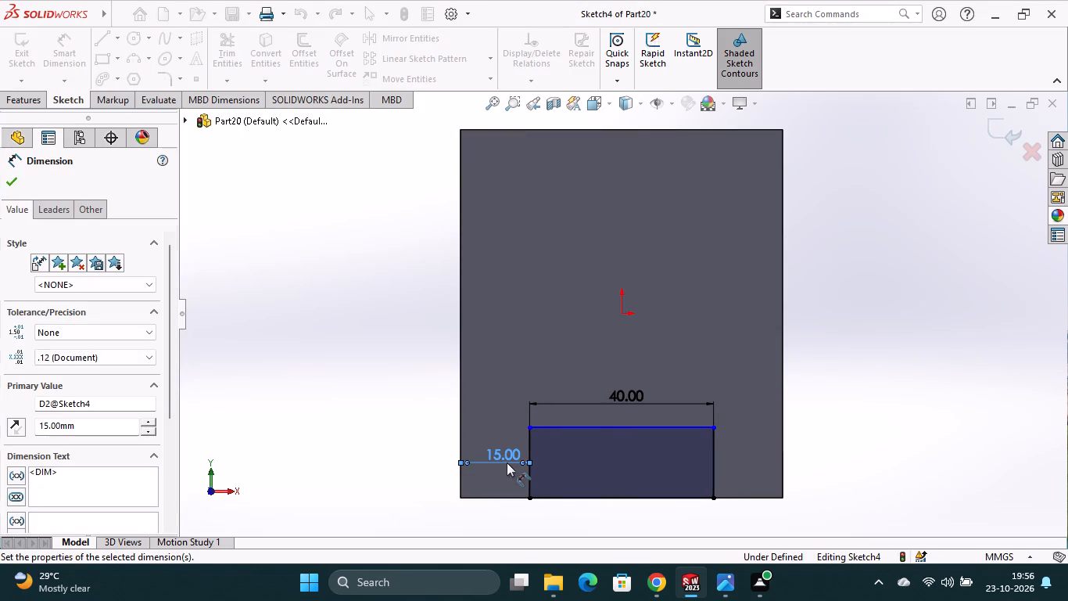
{"action": "left_click", "coordinate": [713, 459]}
{"action": "left_click", "coordinate": [782, 462]}
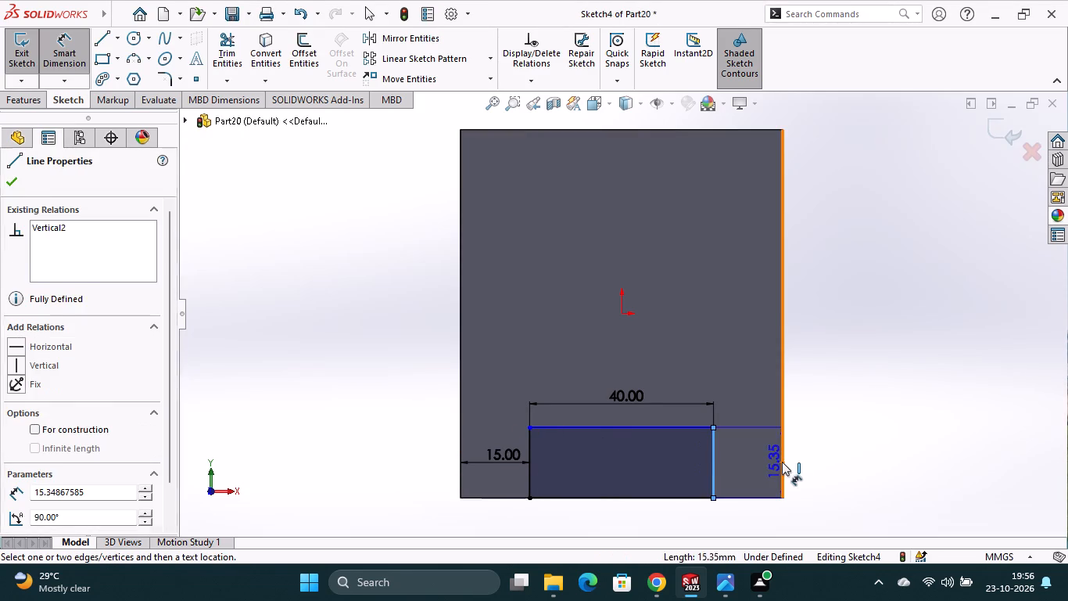
{"action": "left_click", "coordinate": [759, 469]}
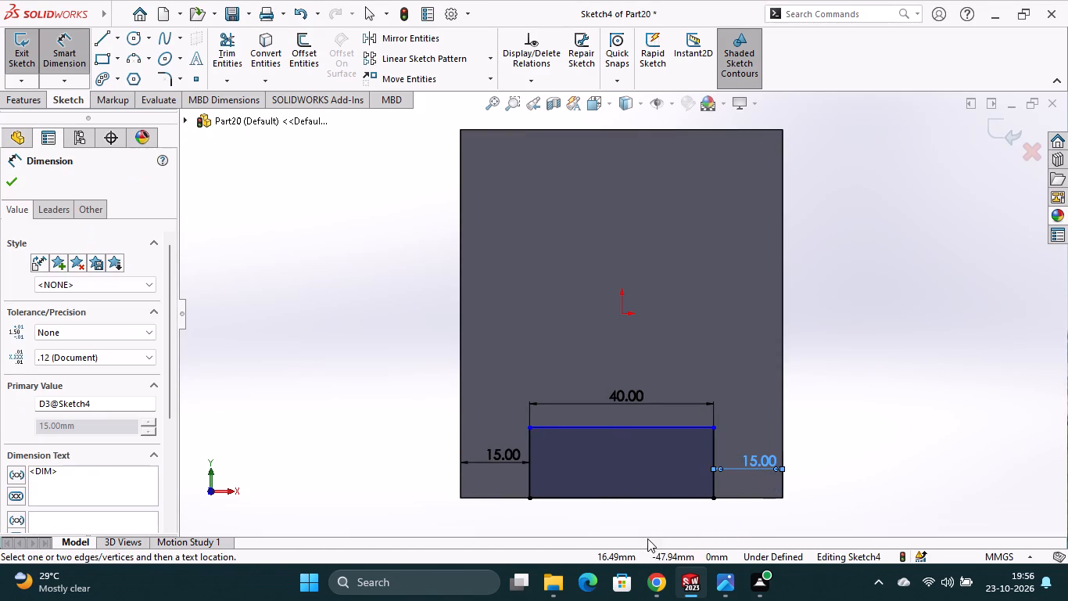
{"action": "left_click", "coordinate": [647, 538]}
Dimension the bottom rectangle's height to 10 mm.
{"action": "left_click", "coordinate": [716, 480]}
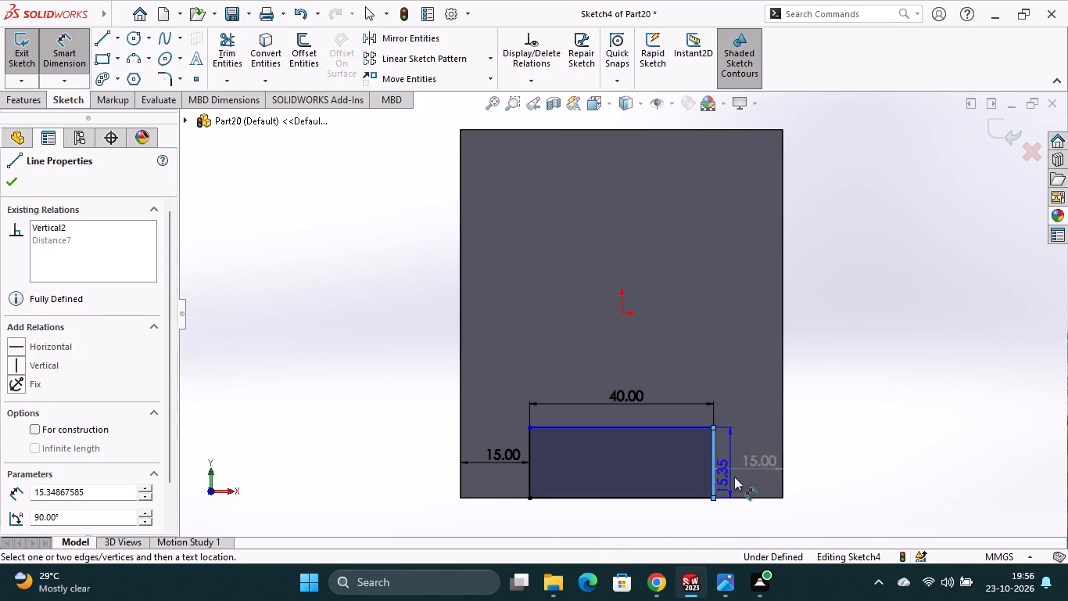
{"action": "left_click", "coordinate": [736, 477]}
{"action": "type", "text": "10"}
{"action": "key", "text": "Return"}
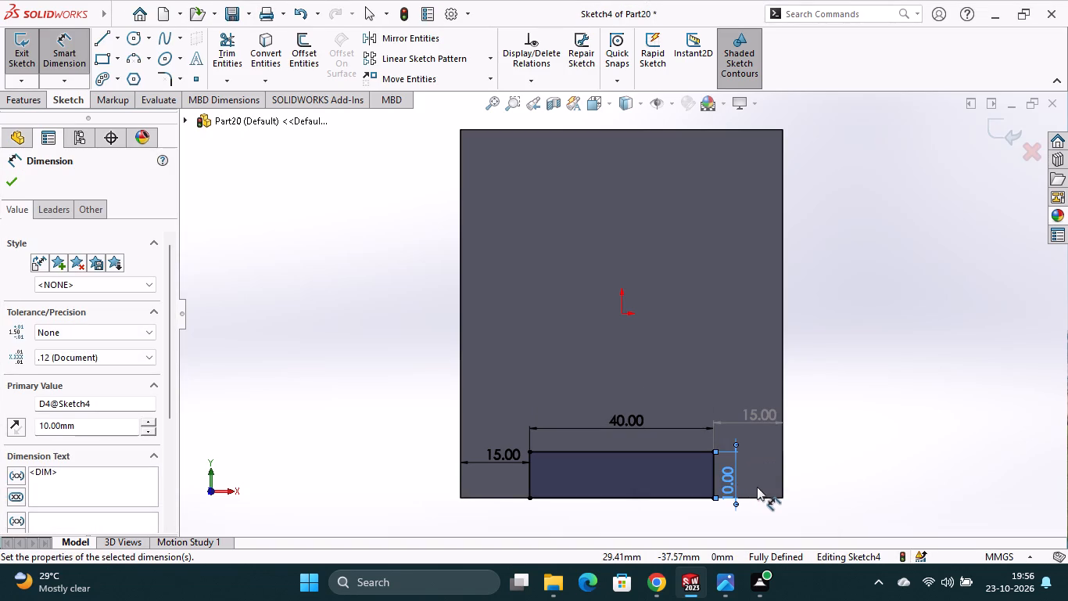
Cut-extrude the 40 × 10 mm rectangle with the Through All - Both end condition to form the crossing groove in the underside.
{"action": "middle_click", "coordinate": [838, 468]}
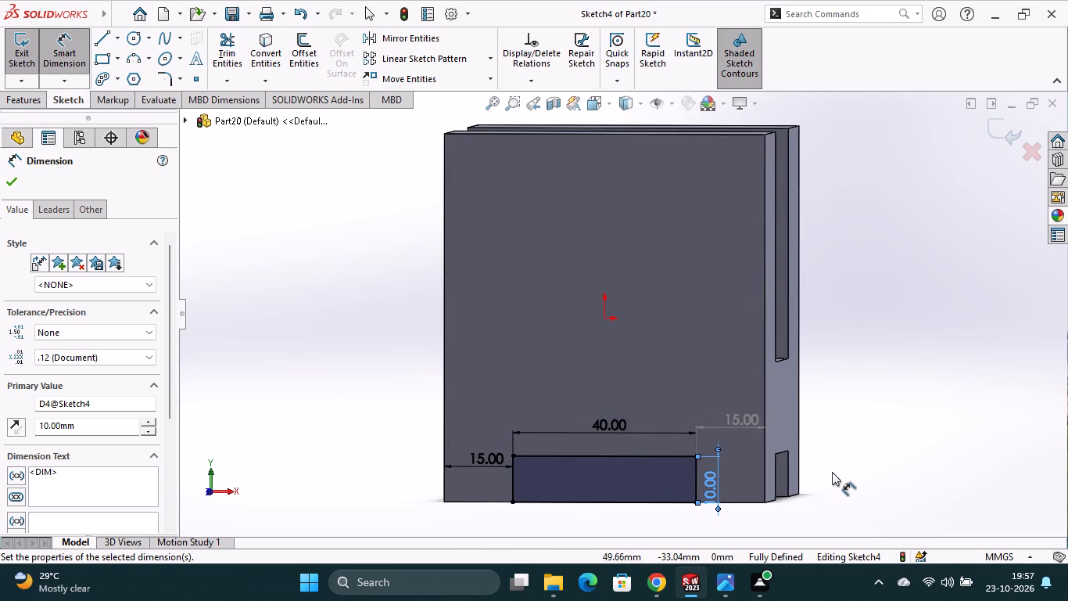
{"action": "left_click", "coordinate": [31, 102]}
{"action": "left_click", "coordinate": [221, 71]}
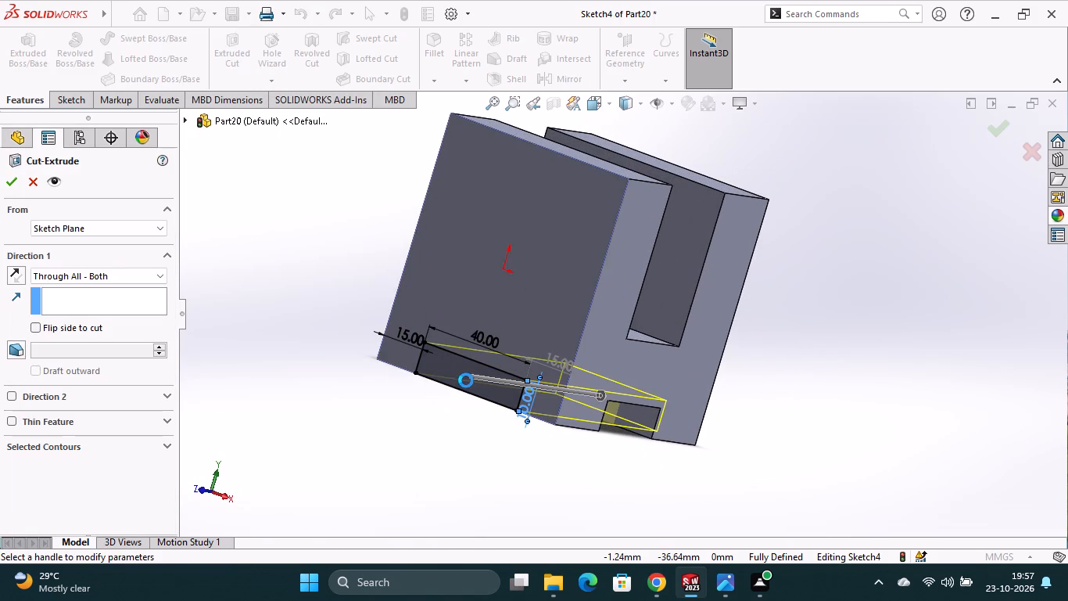
{"action": "left_click", "coordinate": [466, 380]}
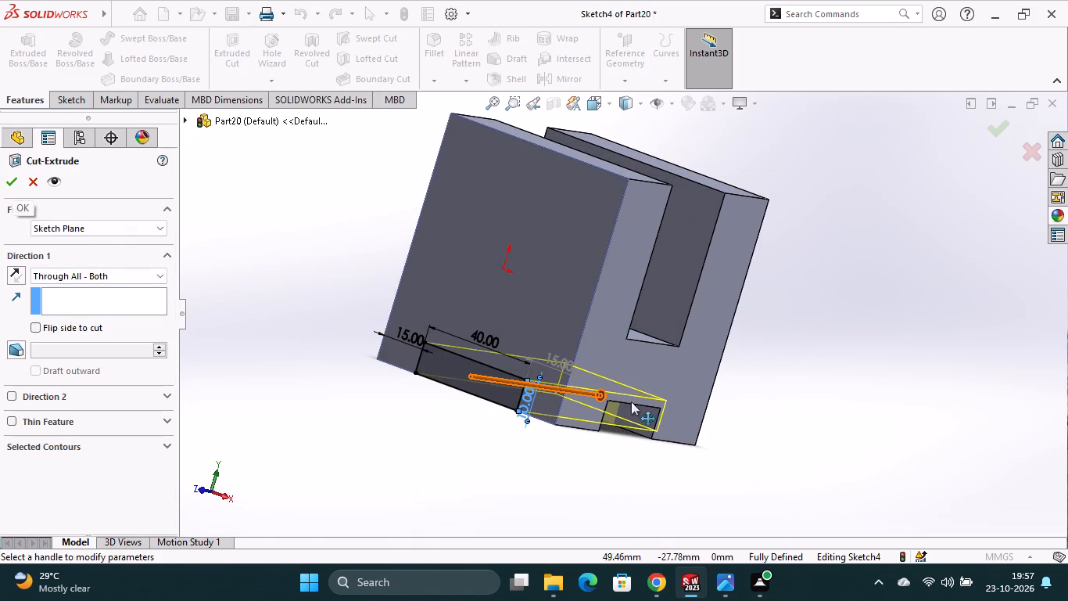
{"action": "middle_click_drag", "start_coordinate": [652, 472], "coordinate": [585, 465]}
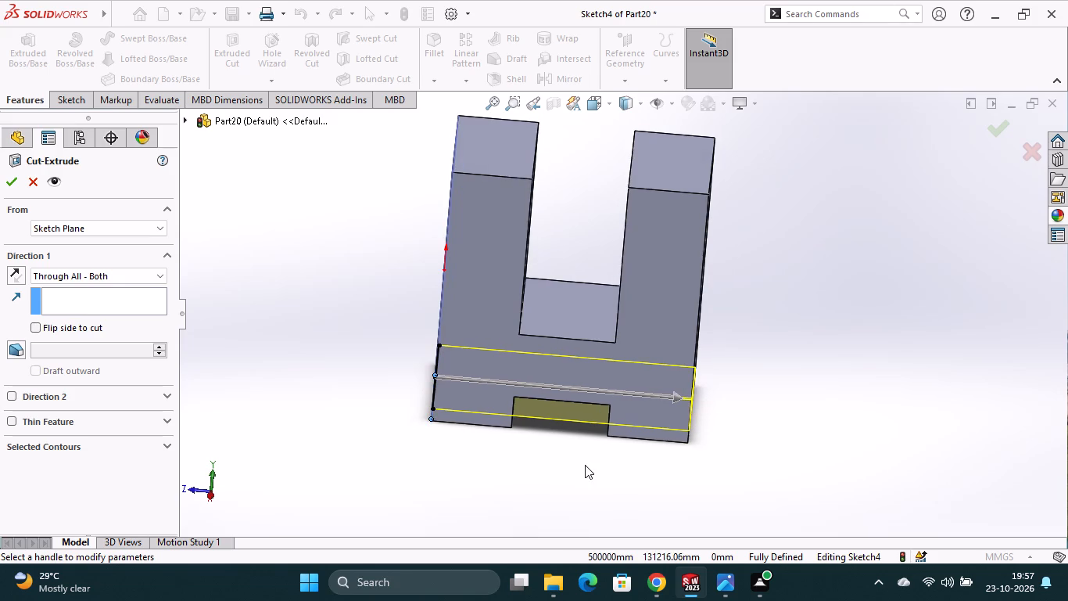
{"action": "left_click", "coordinate": [16, 189]}
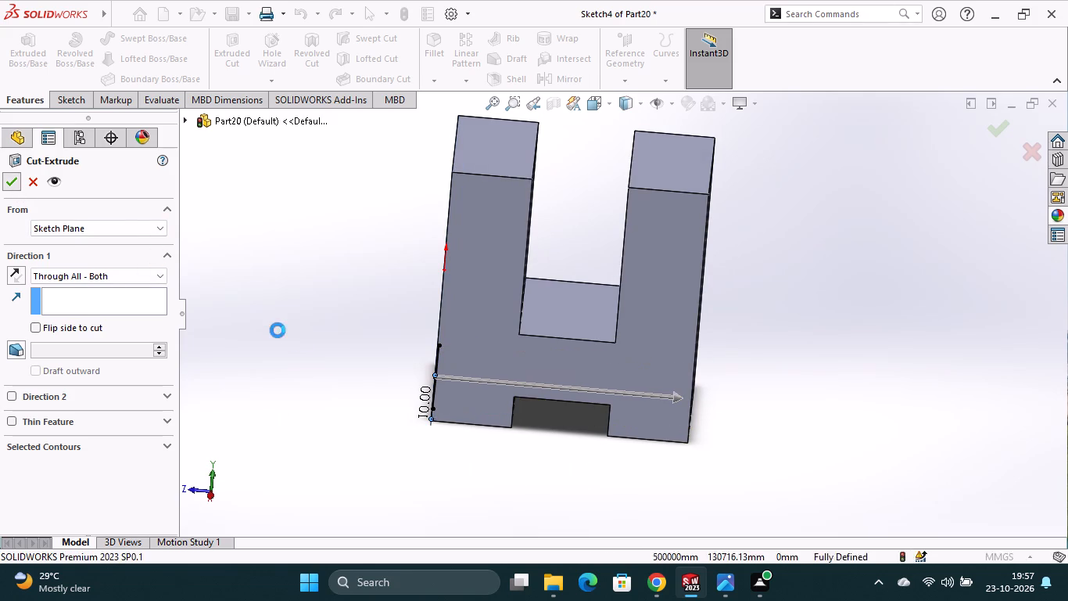
{"action": "left_click", "coordinate": [364, 405]}
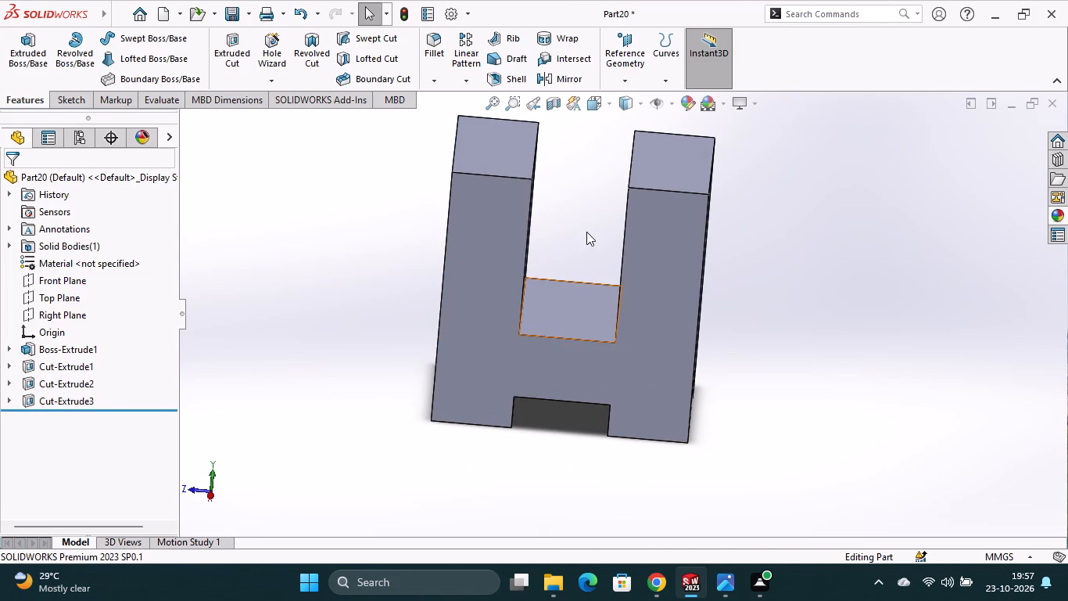
On the solid side face with the 40 mm groove, sketch a horizontal centerline about 94 mm long, about 15 mm below the top edge.
{"action": "left_click", "coordinate": [613, 109]}
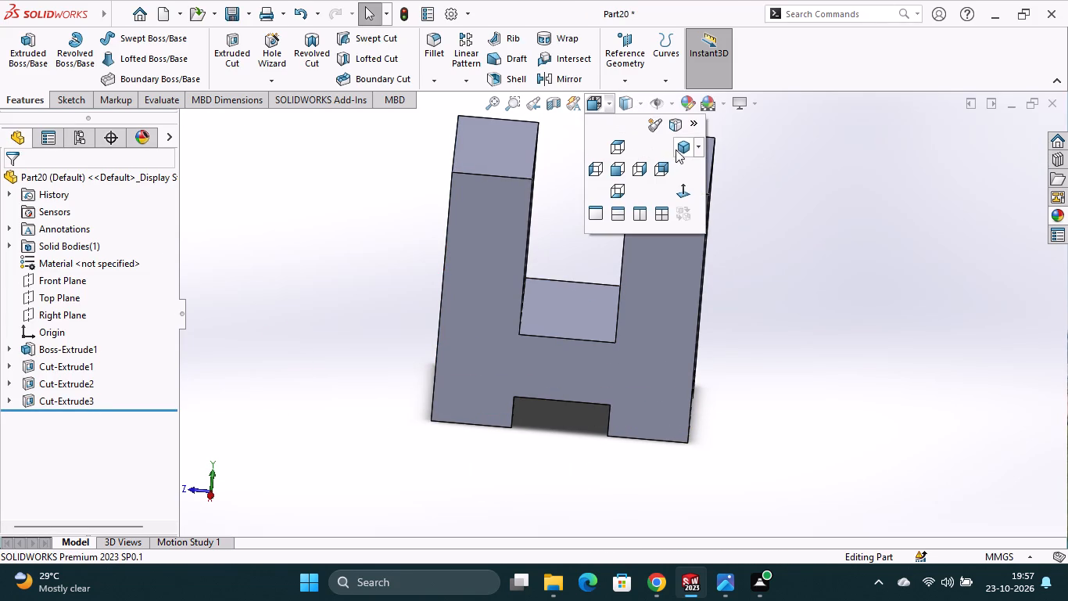
{"action": "left_click", "coordinate": [679, 149]}
{"action": "left_click", "coordinate": [799, 292]}
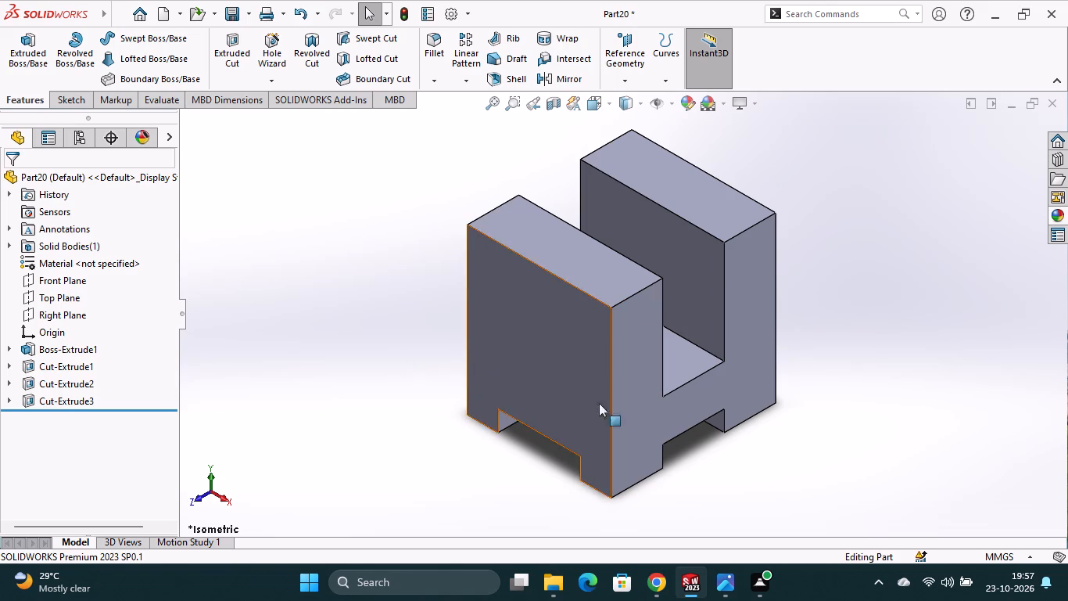
{"action": "left_click", "coordinate": [549, 343]}
{"action": "left_click", "coordinate": [621, 305]}
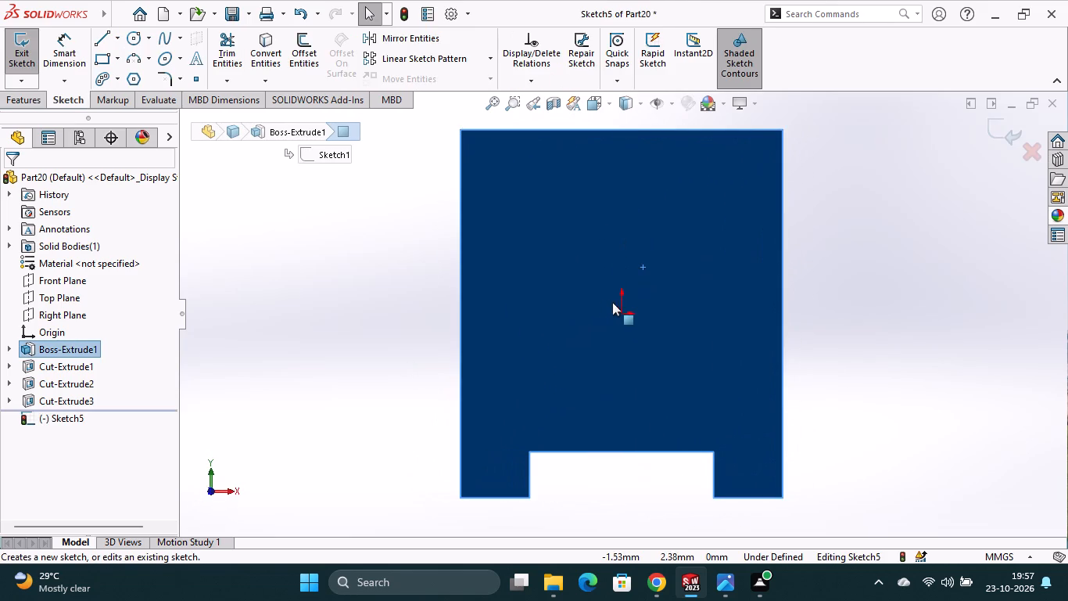
{"action": "scroll", "coordinate": [615, 203], "scroll_direction": "up", "scroll_amount": 1}
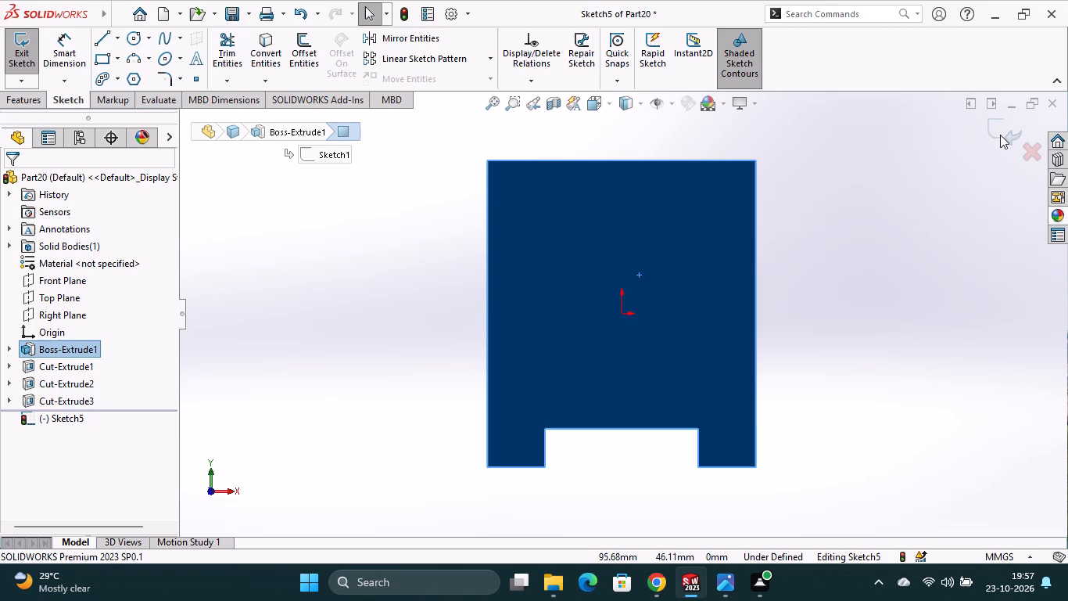
{"action": "left_click", "coordinate": [117, 43]}
{"action": "left_click", "coordinate": [110, 81]}
{"action": "left_click", "coordinate": [432, 217]}
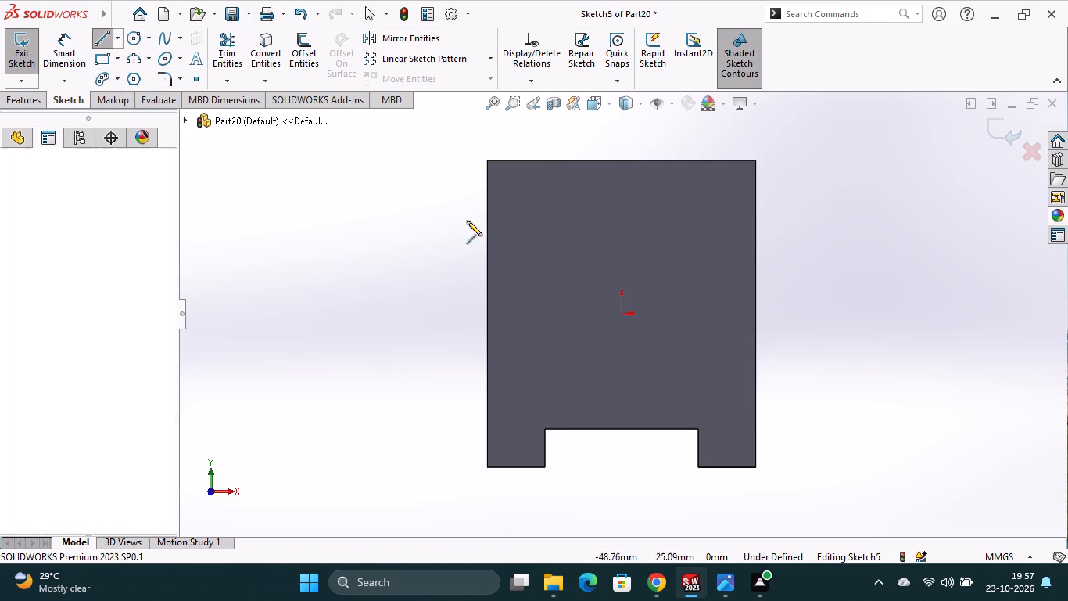
{"action": "left_click", "coordinate": [791, 218]}
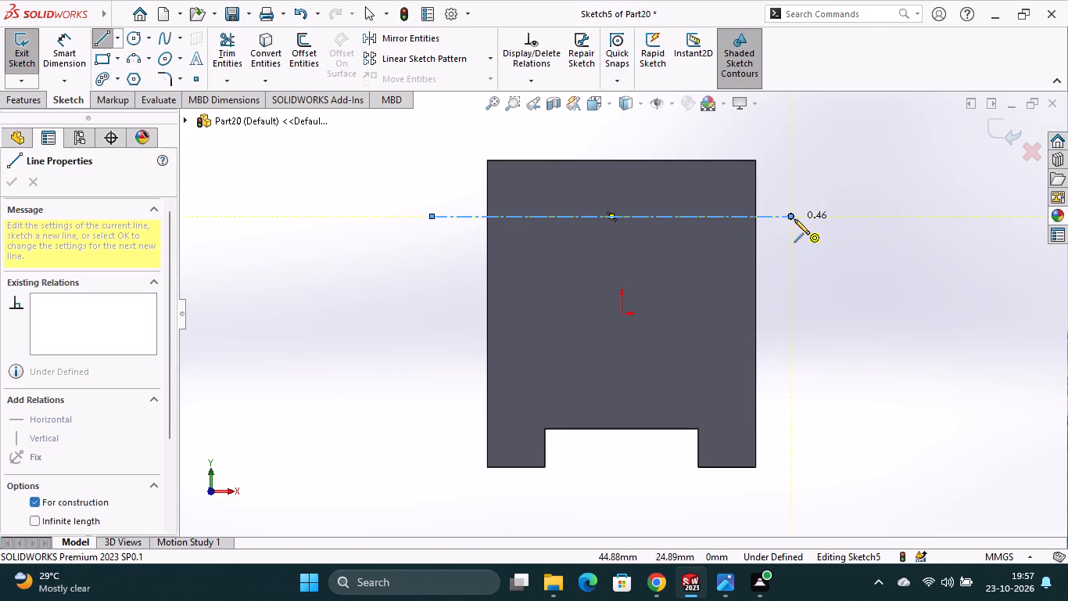
{"action": "key", "text": "Escape"}
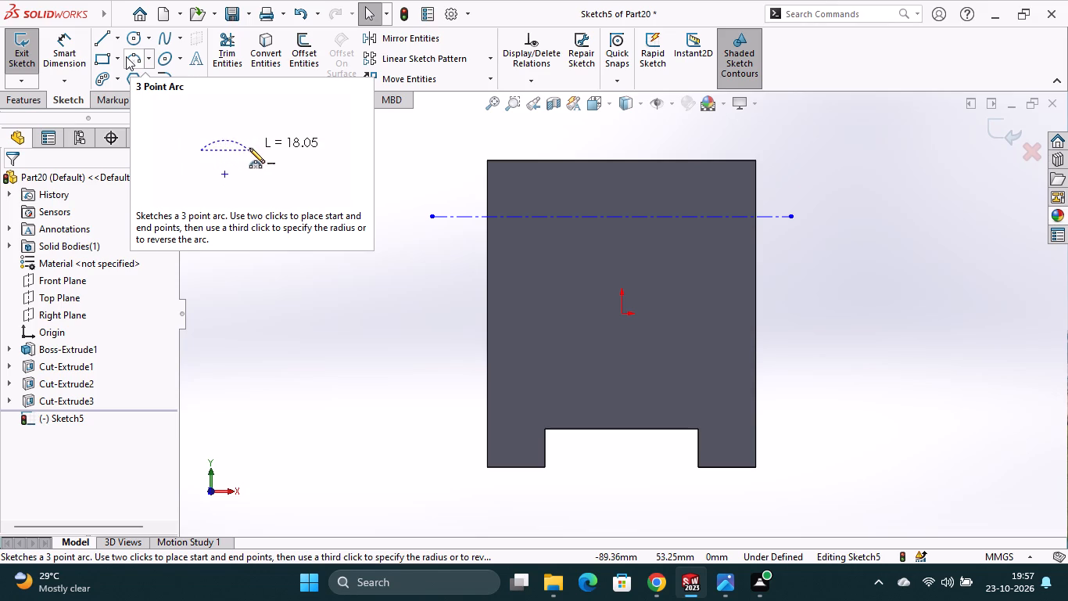
Dimension the horizontal centerline 22 mm below the block's top edge.
{"action": "left_click", "coordinate": [75, 49]}
{"action": "left_click", "coordinate": [567, 158]}
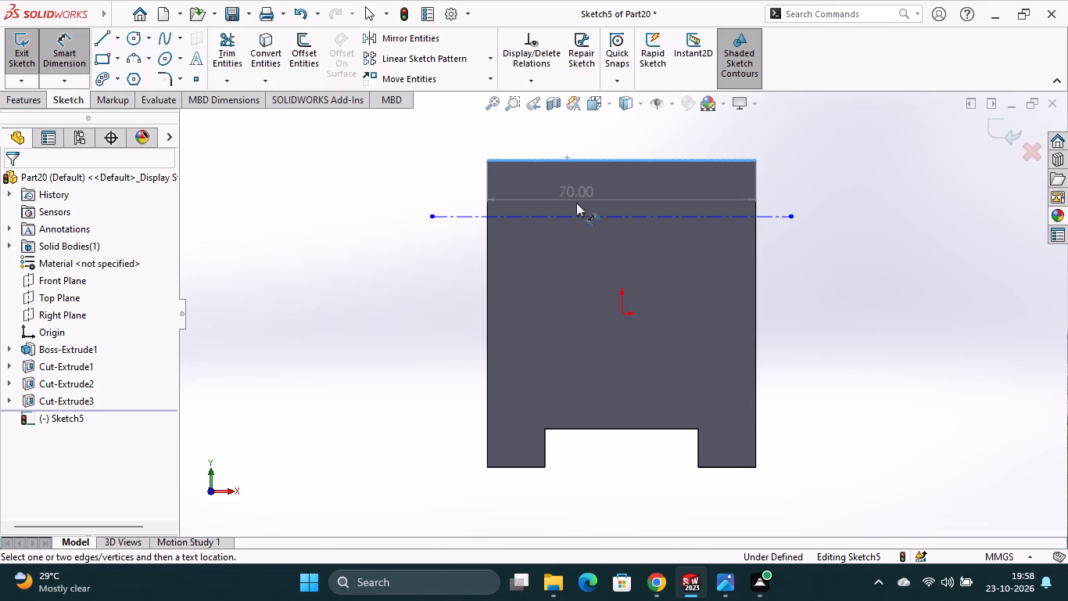
{"action": "left_click", "coordinate": [578, 218]}
{"action": "left_click", "coordinate": [462, 184]}
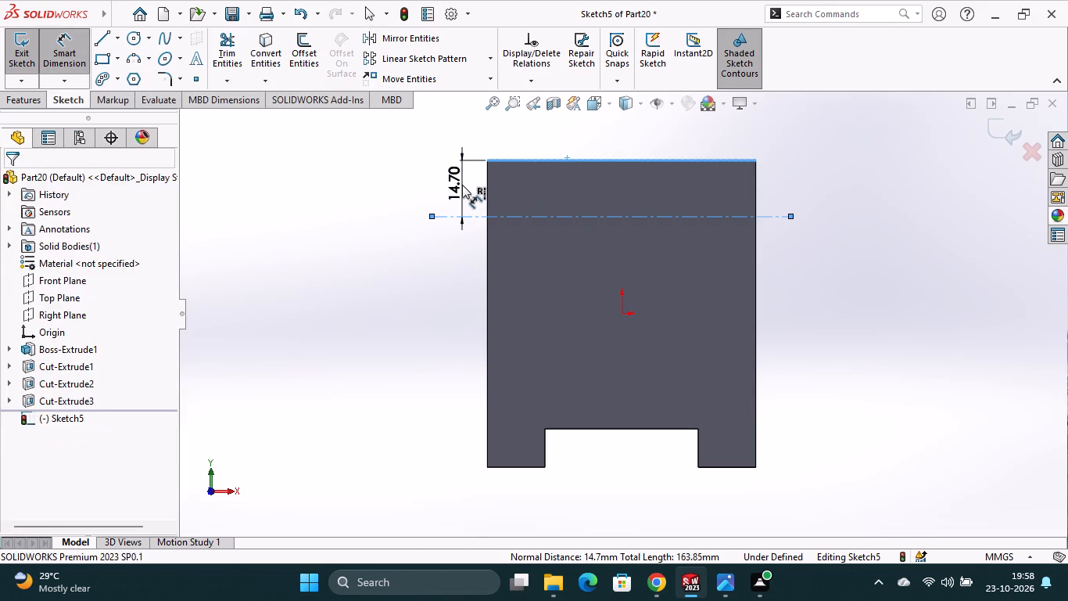
{"action": "type", "text": "22"}
{"action": "key", "text": "Return"}
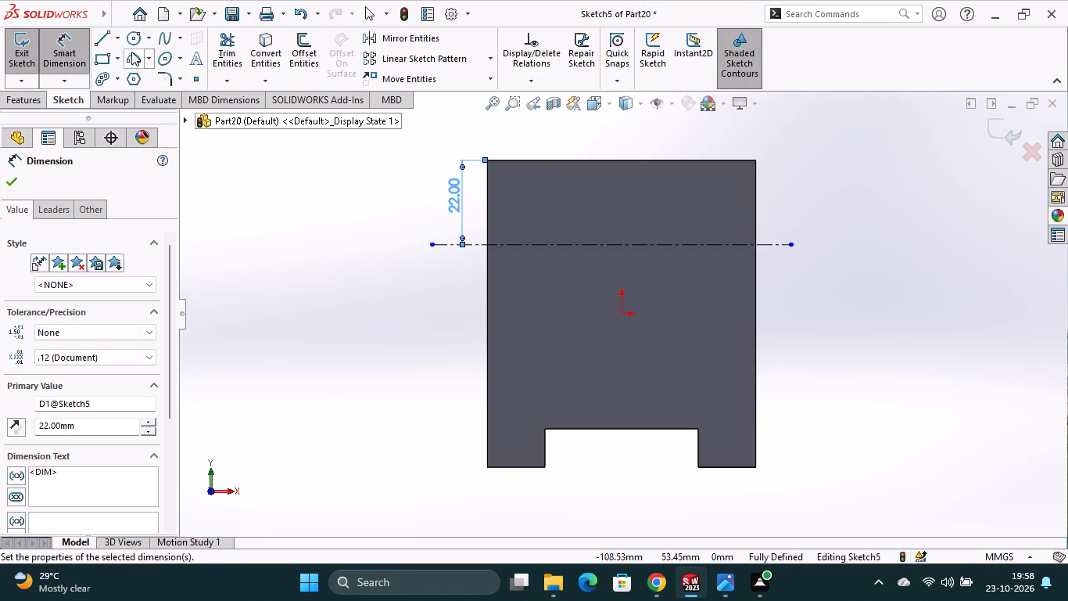
Sketch a vertical centerline about 50 mm long from the origin up past the block's top edge.
{"action": "left_click", "coordinate": [298, 75]}
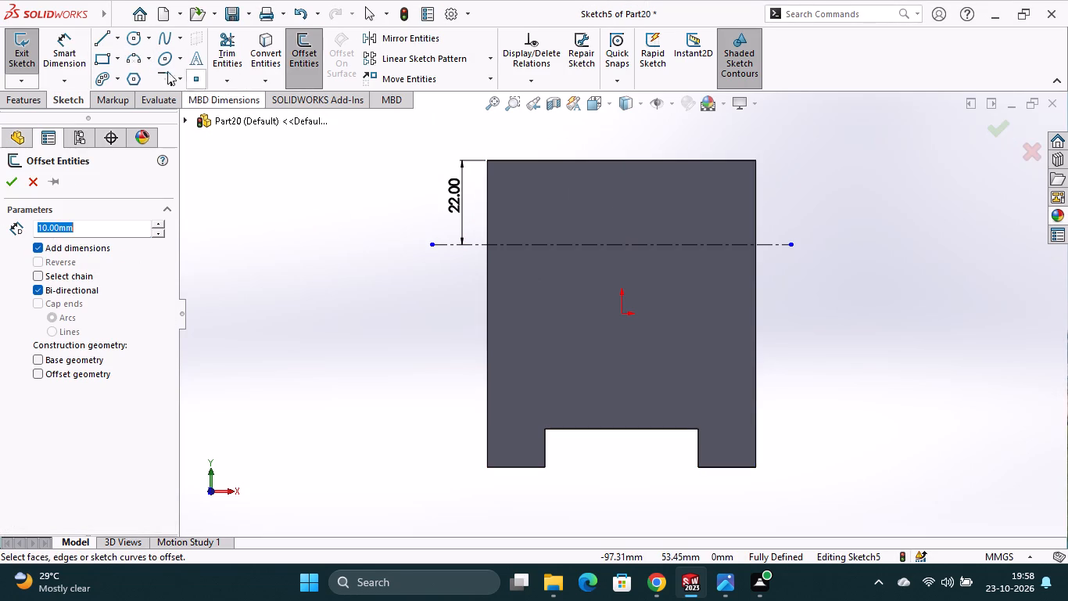
{"action": "left_click", "coordinate": [121, 39]}
{"action": "left_click", "coordinate": [121, 73]}
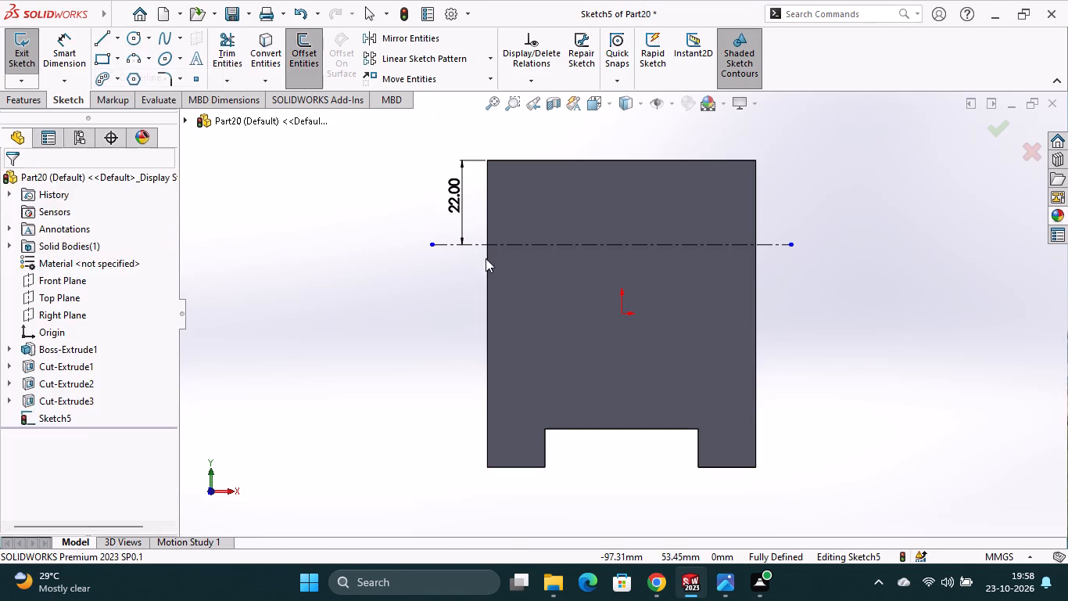
{"action": "left_click", "coordinate": [619, 315]}
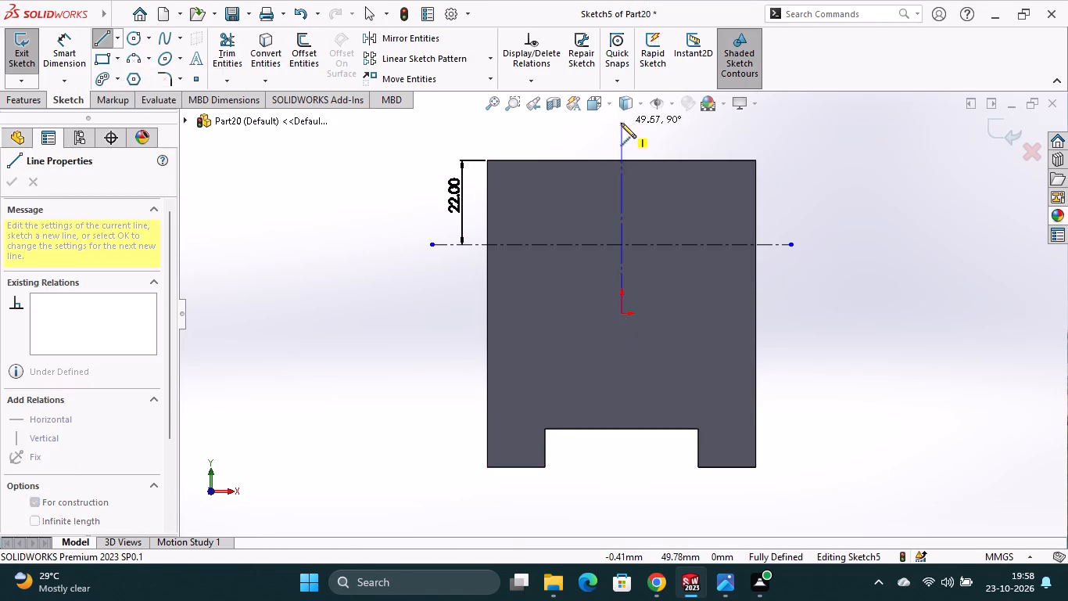
{"action": "left_click", "coordinate": [621, 123]}
{"action": "key", "text": "Escape"}
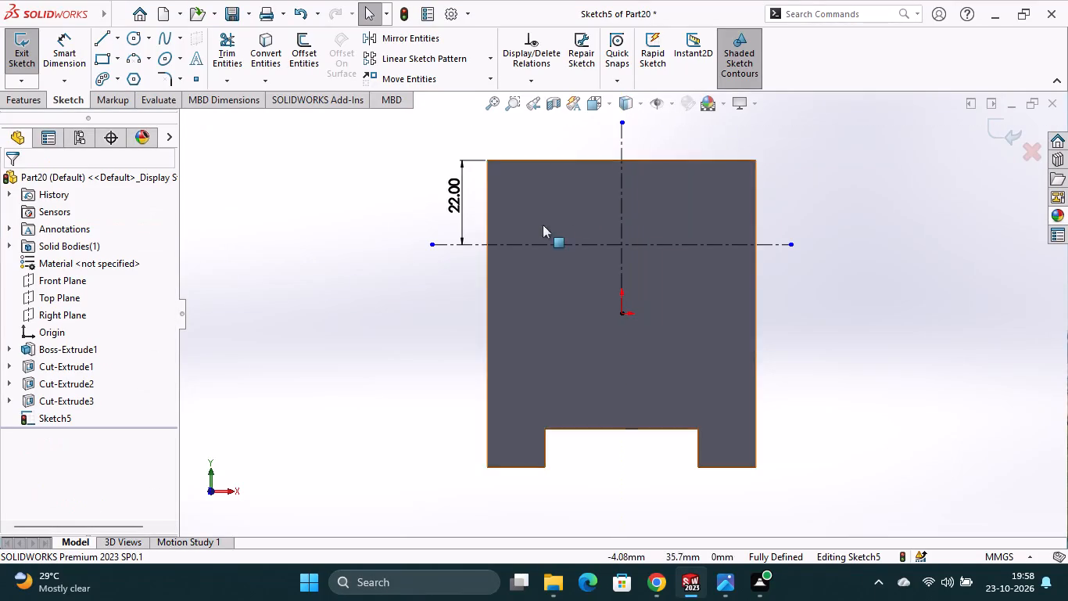
Offset the vertical centerline 15 mm in both directions with dimensions added.
{"action": "left_click", "coordinate": [296, 60]}
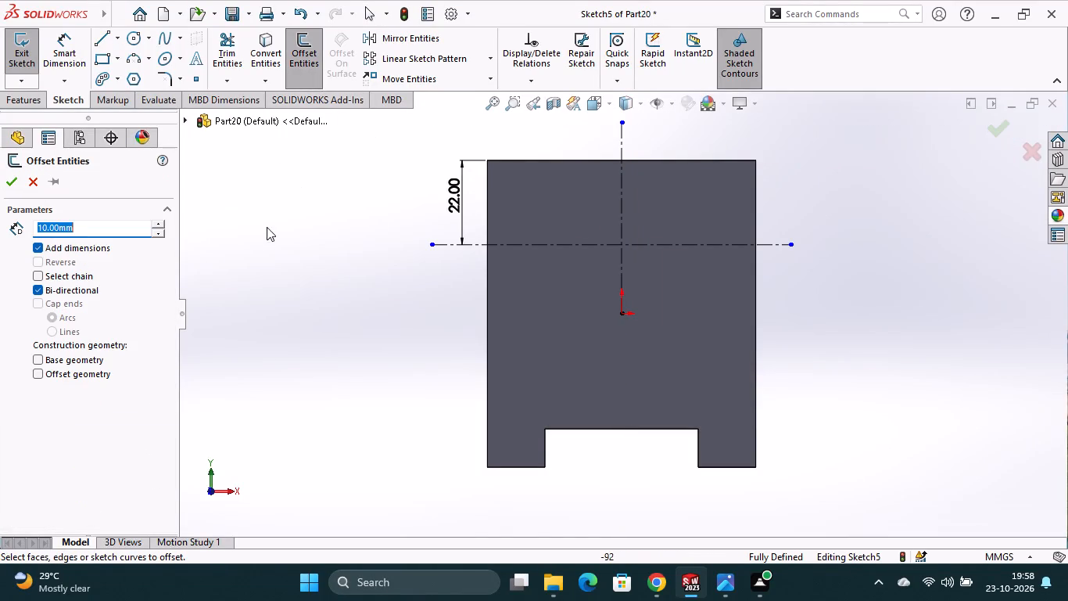
{"action": "left_click", "coordinate": [621, 205]}
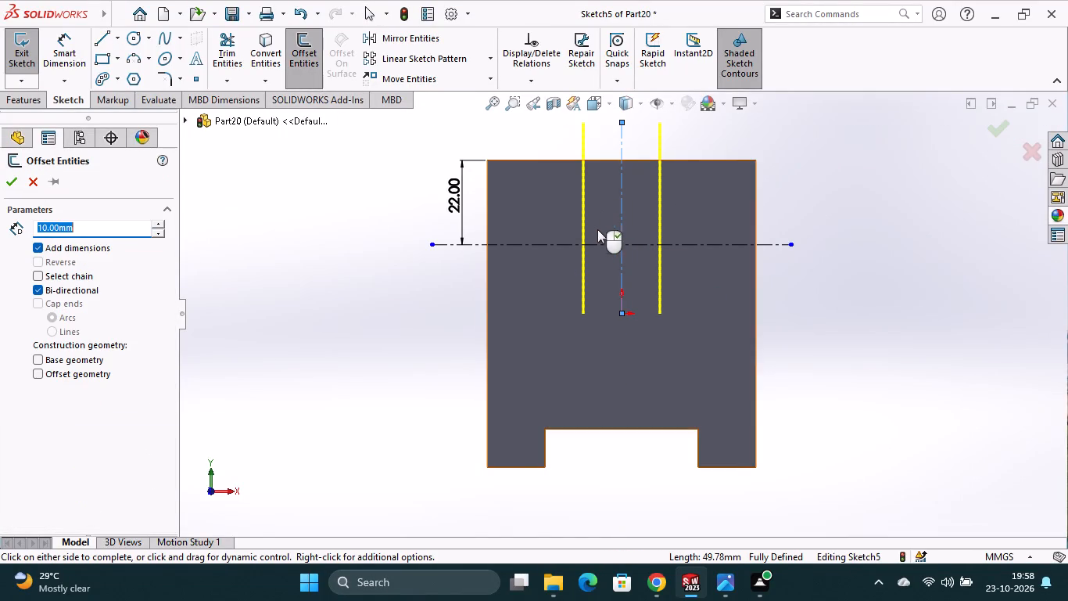
{"action": "left_click_drag", "start_coordinate": [102, 231], "coordinate": [32, 225]}
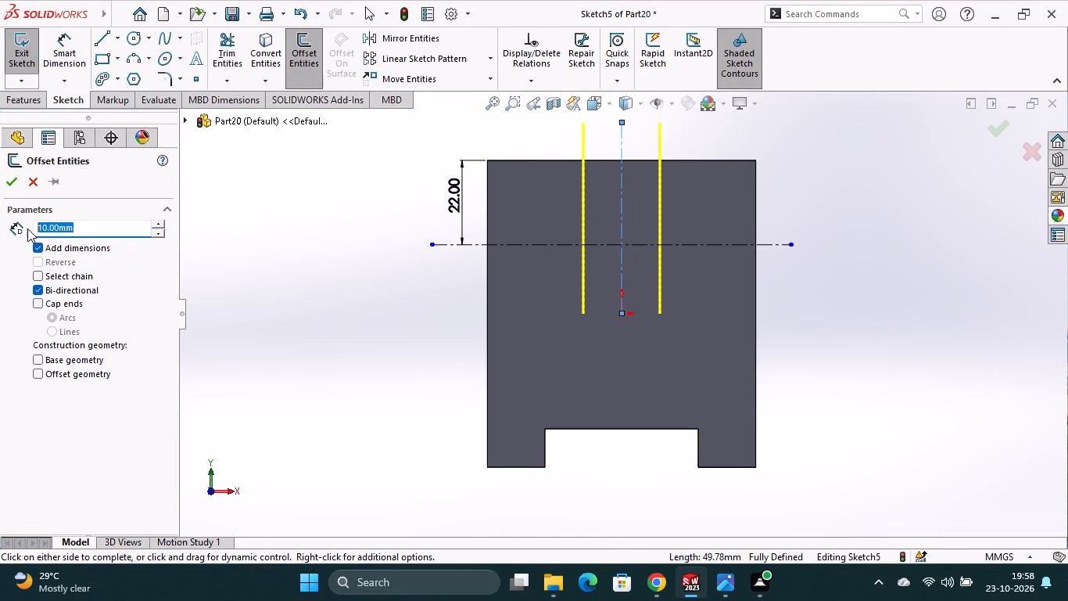
{"action": "type", "text": "15"}
{"action": "key", "text": "Return"}
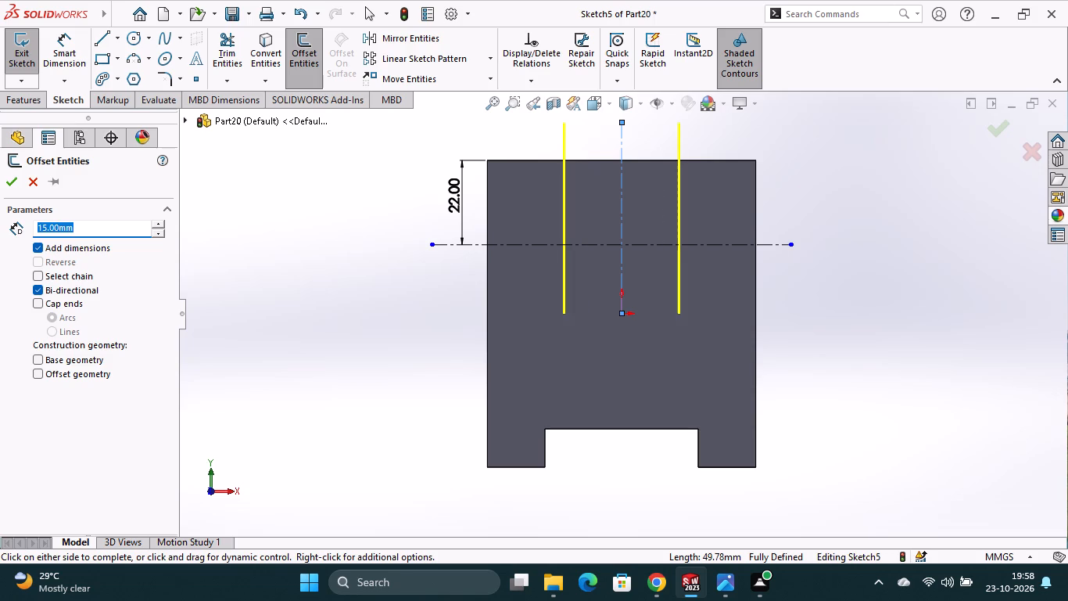
{"action": "left_click", "coordinate": [14, 181]}
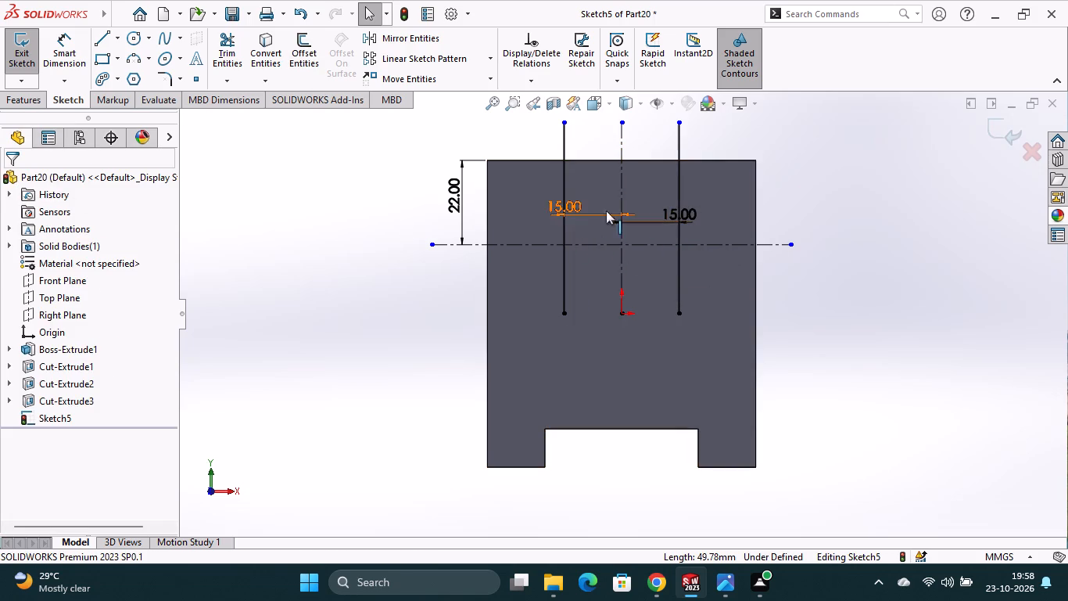
Sketch a straight slot along the horizontal centerline between the two offset lines, with an end radius of about 7.4 mm.
{"action": "left_click", "coordinate": [114, 83]}
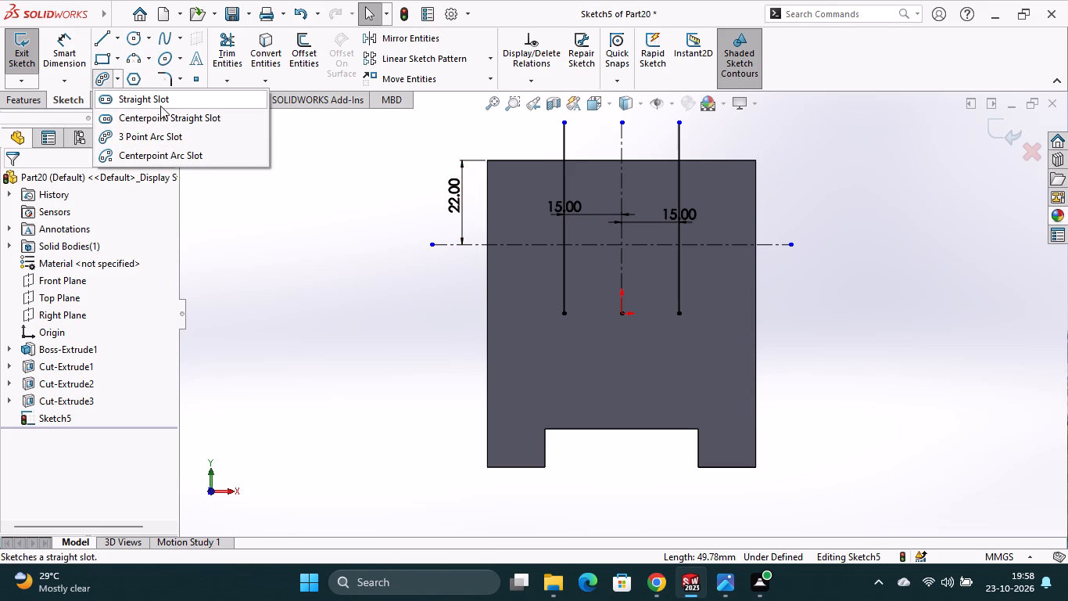
{"action": "left_click", "coordinate": [160, 106]}
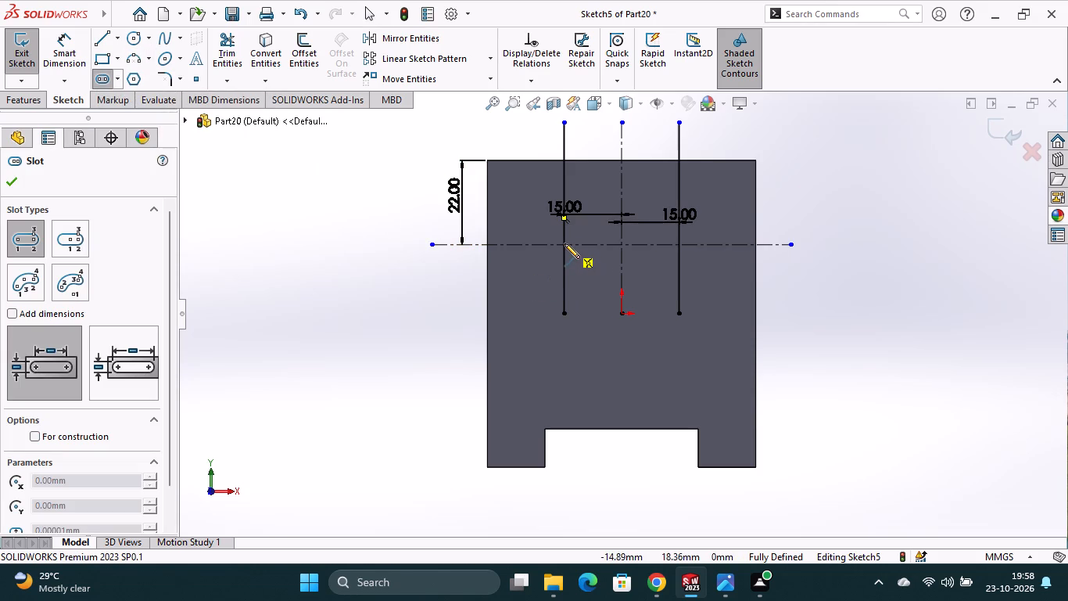
{"action": "left_click", "coordinate": [563, 246]}
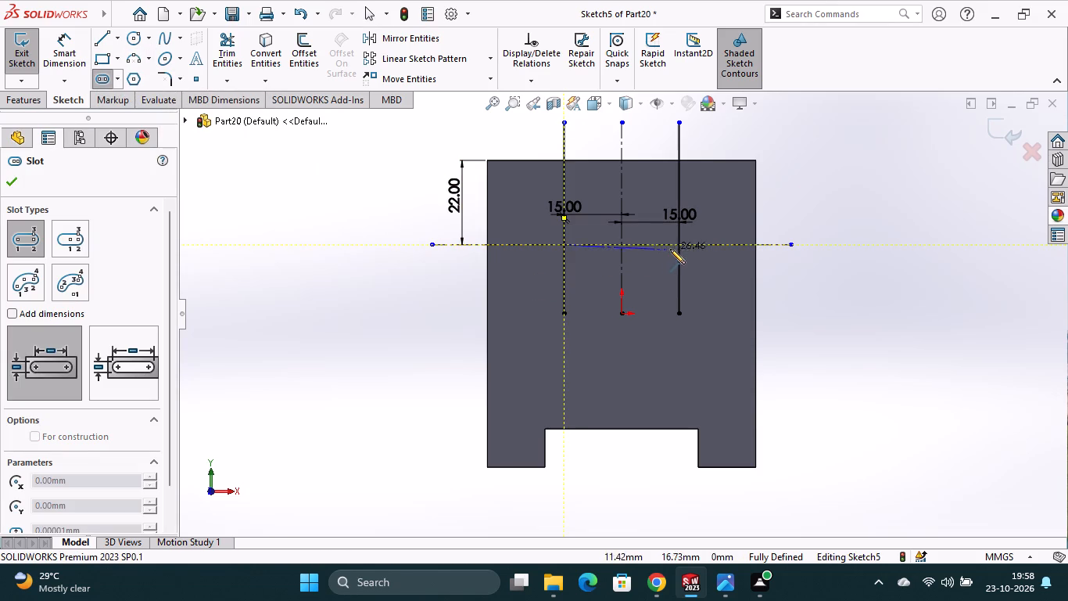
{"action": "left_click", "coordinate": [680, 244]}
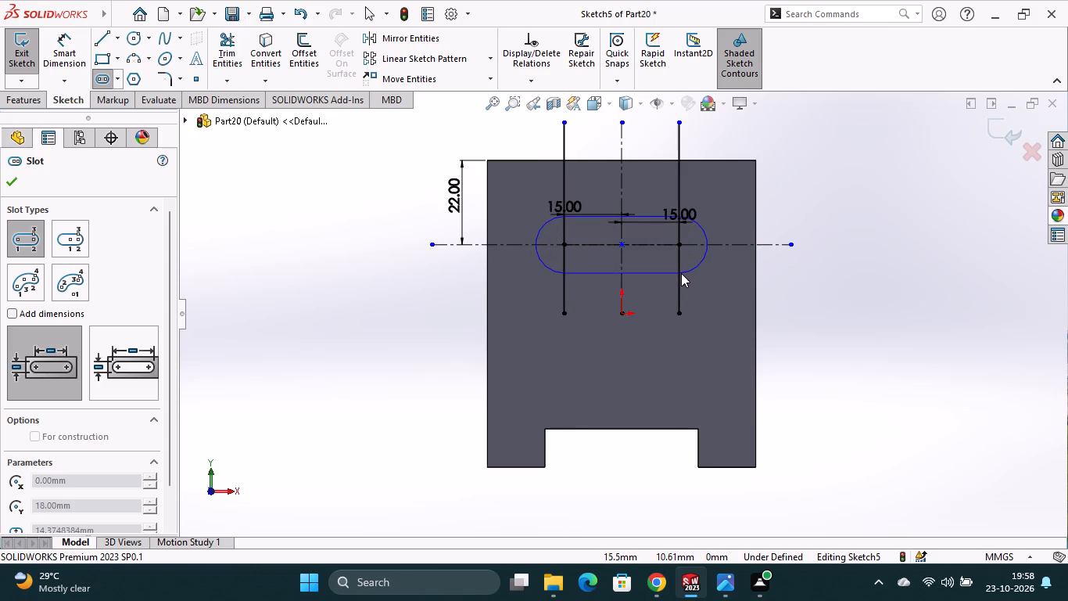
{"action": "left_click", "coordinate": [681, 273]}
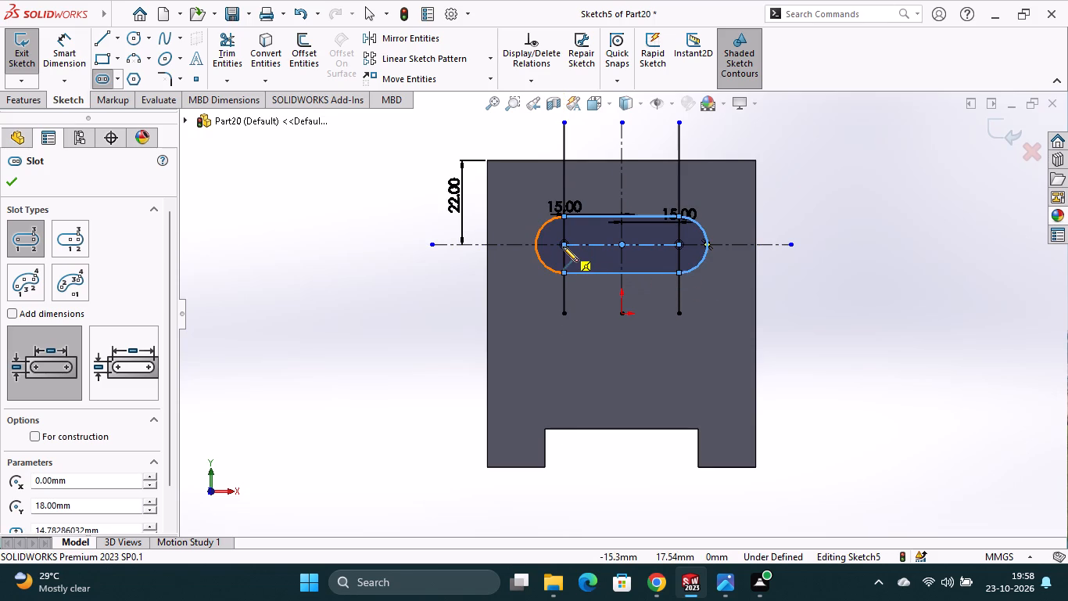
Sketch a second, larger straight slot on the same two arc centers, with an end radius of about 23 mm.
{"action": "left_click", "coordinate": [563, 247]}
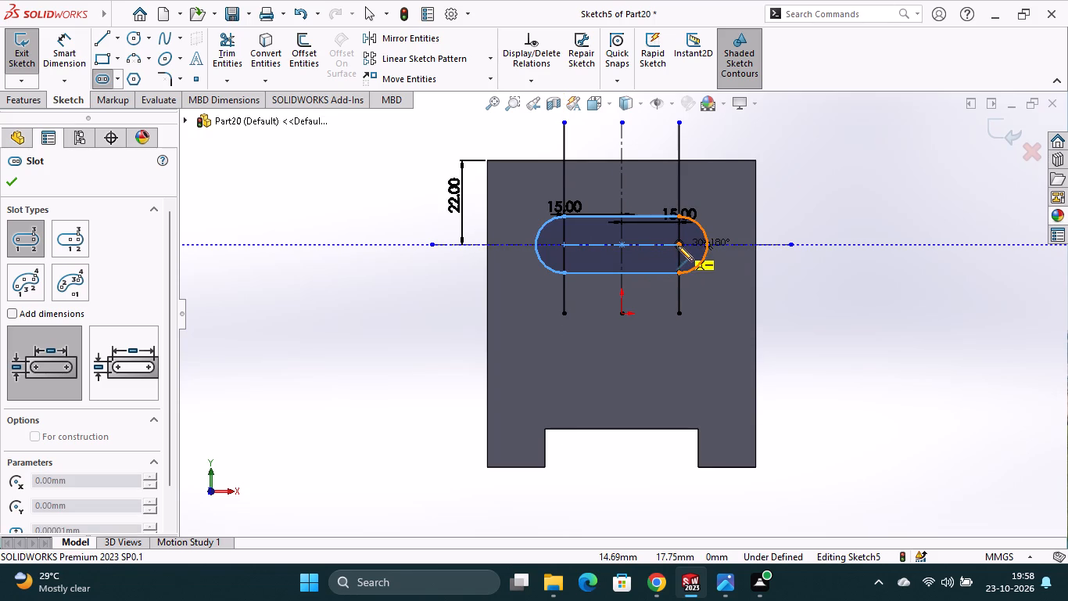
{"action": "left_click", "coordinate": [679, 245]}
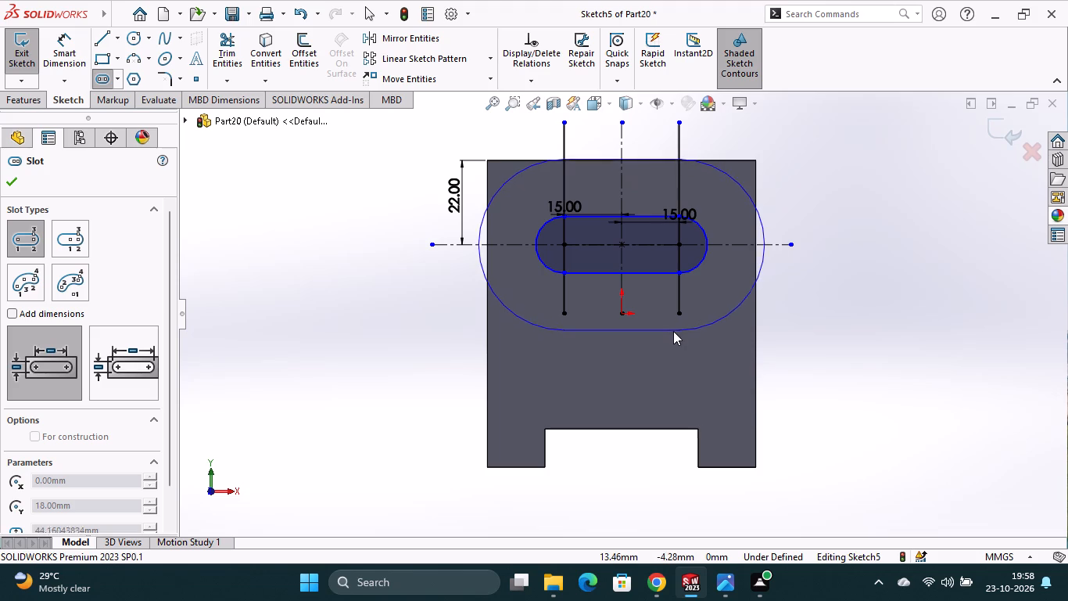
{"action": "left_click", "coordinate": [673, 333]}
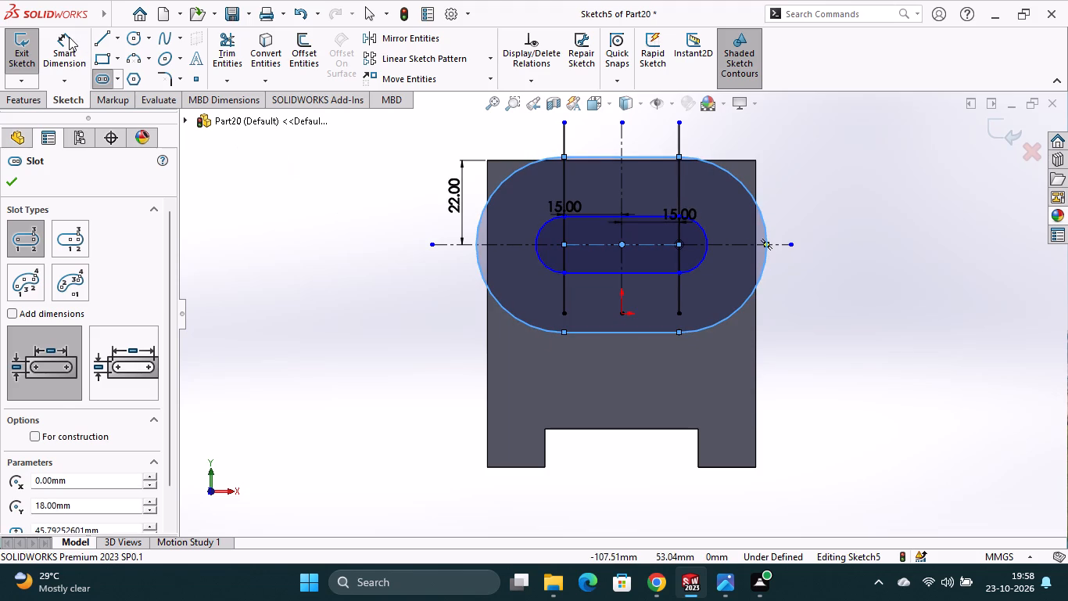
Dimension the inner slot's end radius as 8 mm.
{"action": "left_click", "coordinate": [69, 37]}
{"action": "left_click", "coordinate": [708, 234]}
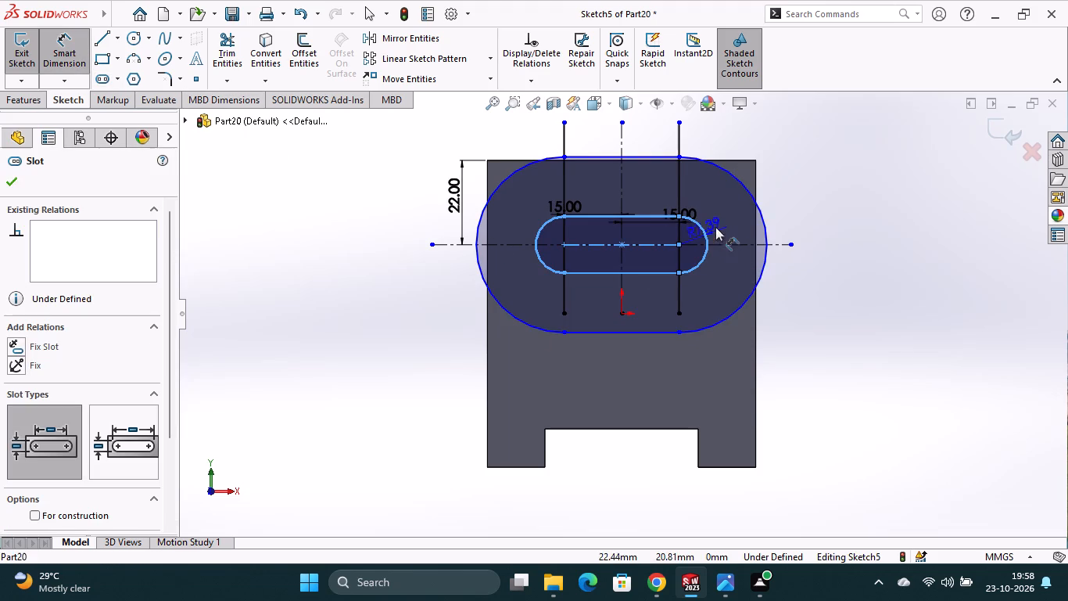
{"action": "left_click", "coordinate": [728, 218]}
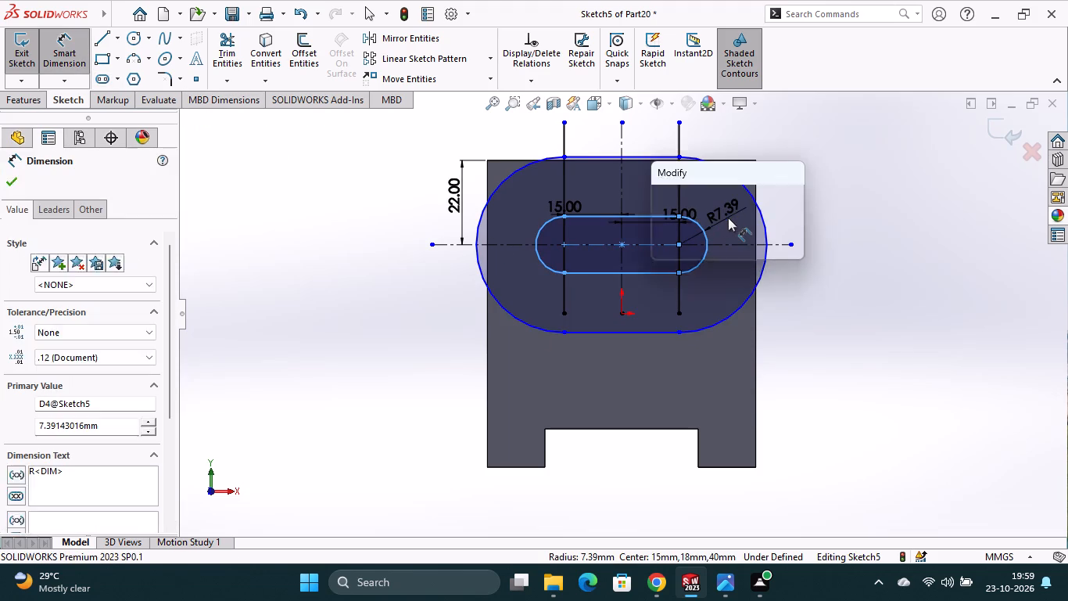
{"action": "key", "text": "8"}
{"action": "key", "text": "Return"}
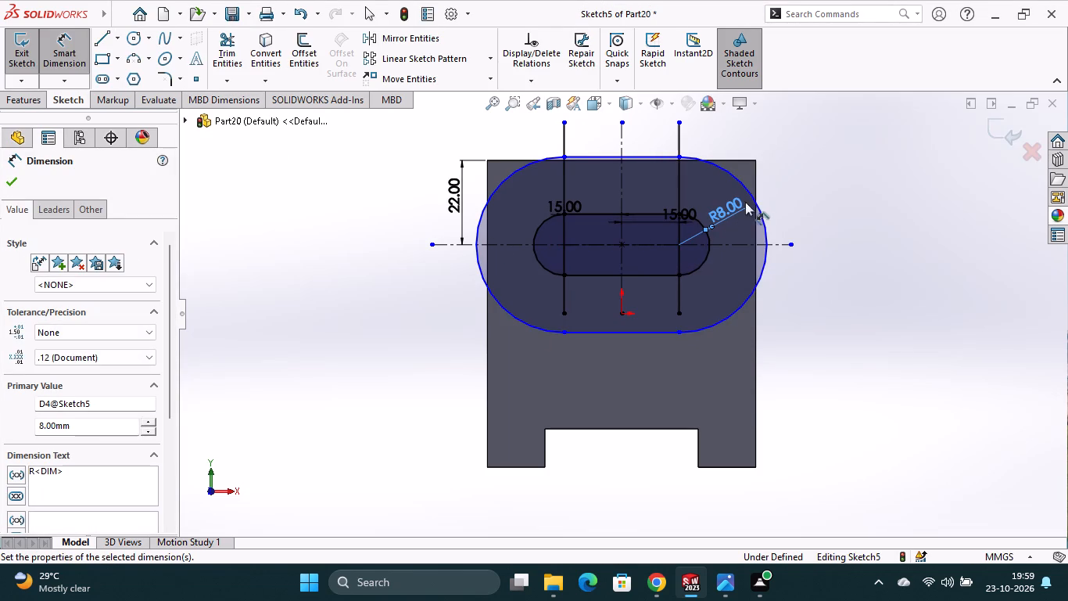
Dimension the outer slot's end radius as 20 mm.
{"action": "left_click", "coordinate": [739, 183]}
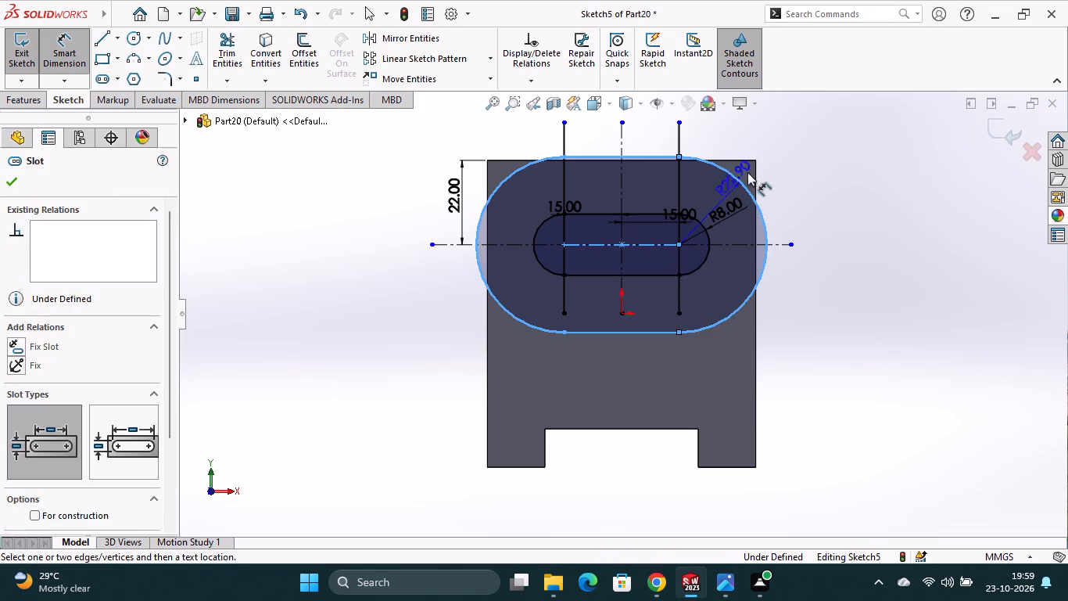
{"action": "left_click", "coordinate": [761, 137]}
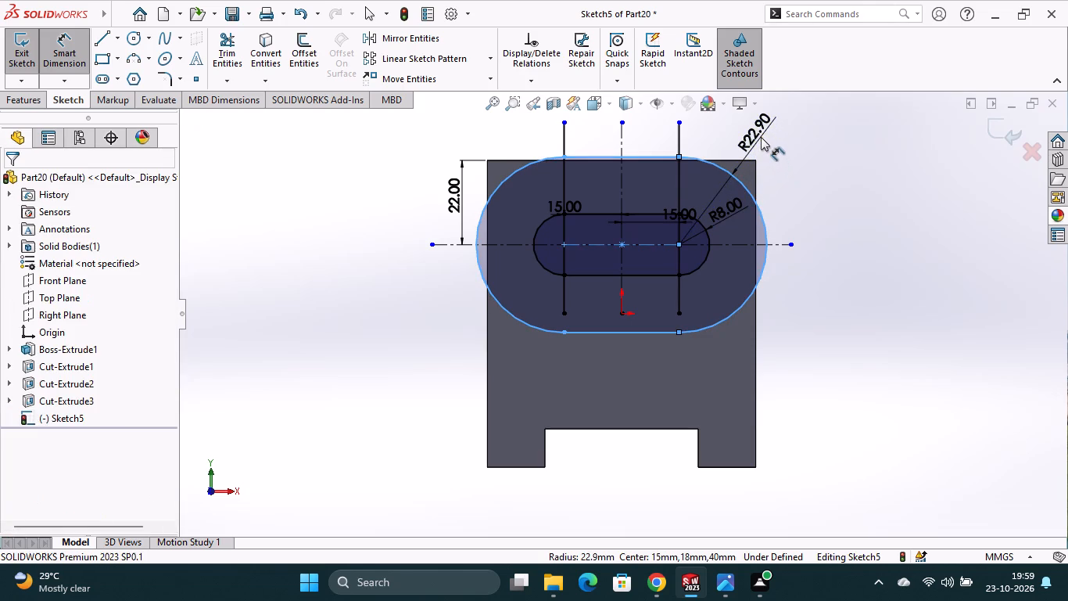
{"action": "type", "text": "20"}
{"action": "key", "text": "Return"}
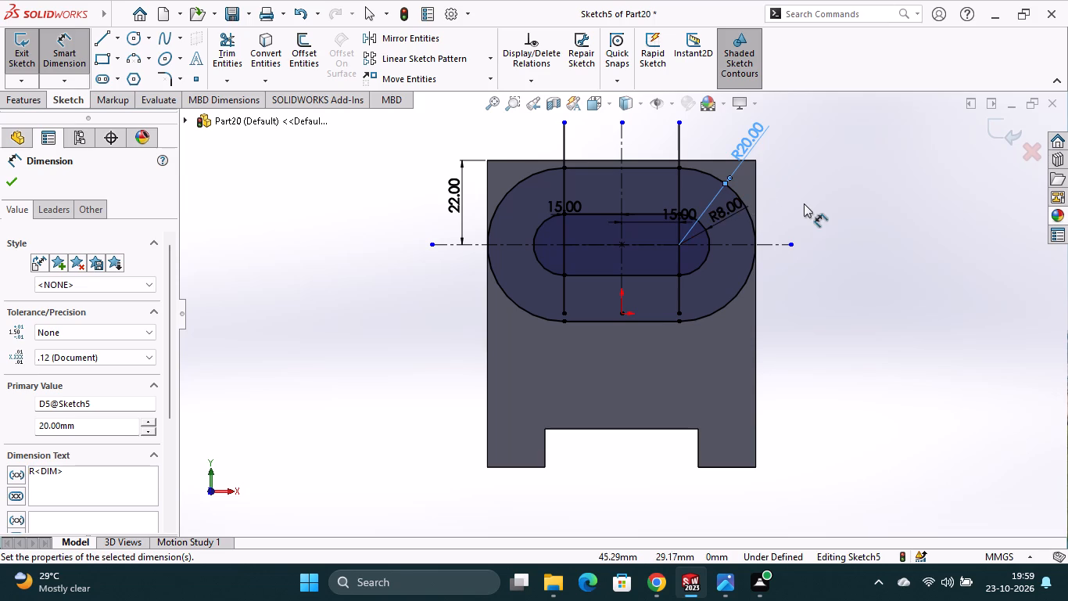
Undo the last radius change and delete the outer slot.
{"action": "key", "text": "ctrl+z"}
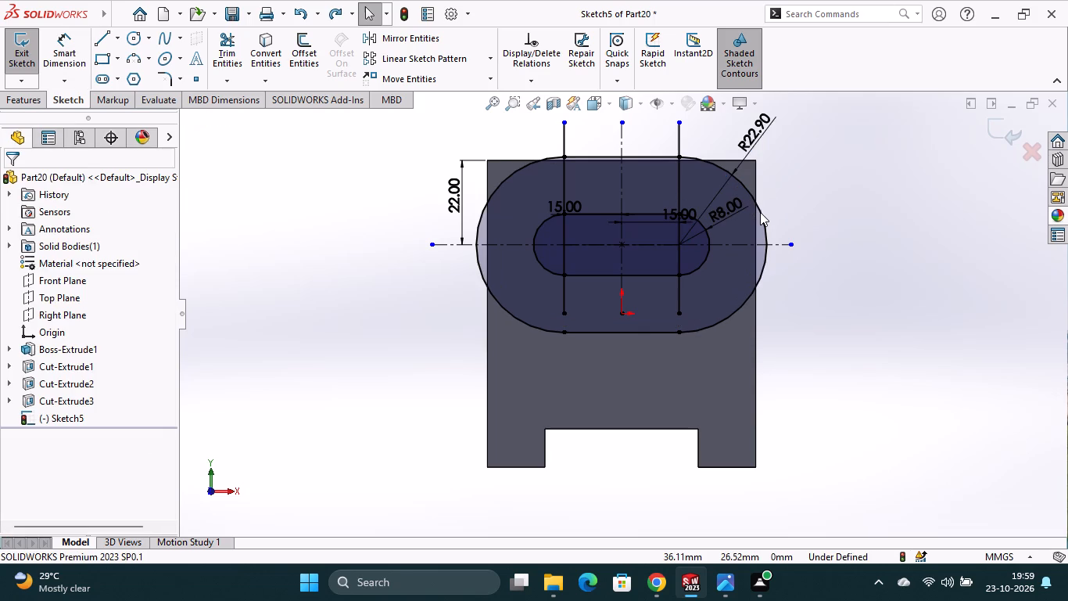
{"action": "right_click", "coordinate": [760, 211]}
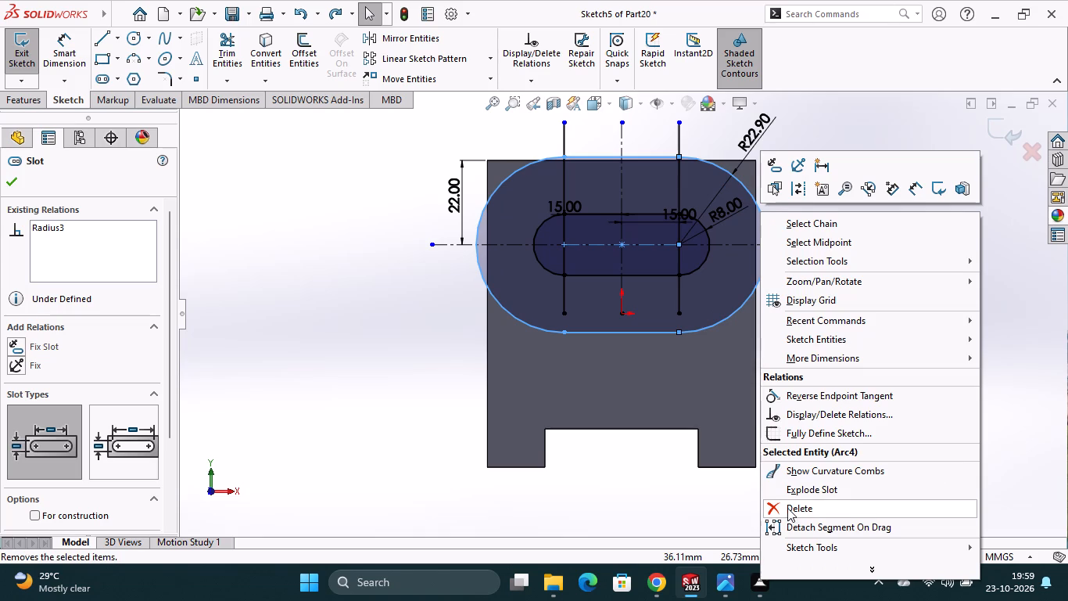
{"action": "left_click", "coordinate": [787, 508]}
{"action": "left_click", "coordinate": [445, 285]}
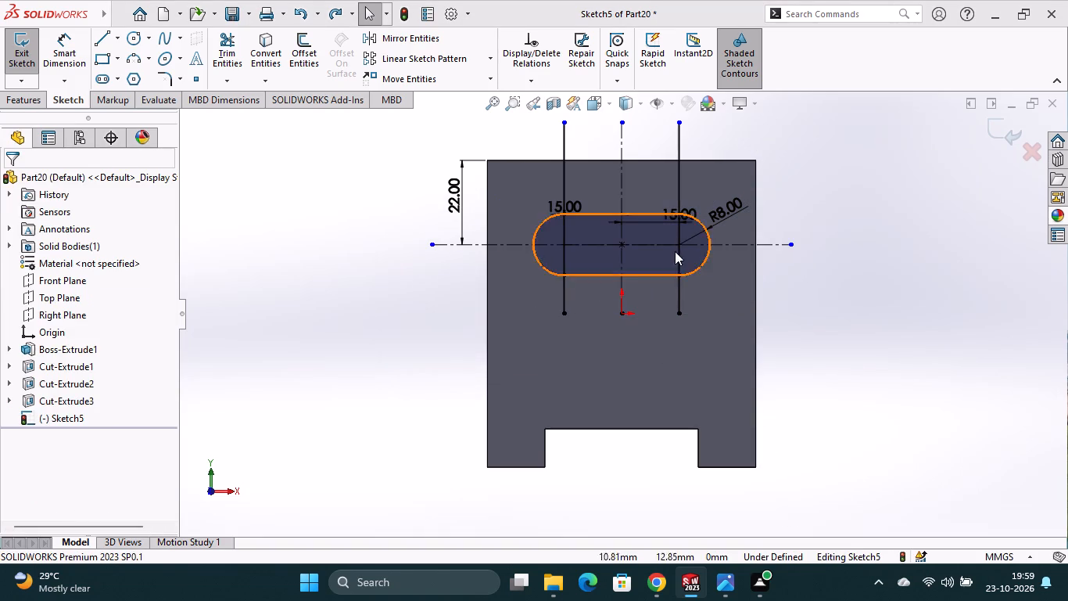
Delete the two vertical offset lines on either side of the vertical centerline.
{"action": "right_click", "coordinate": [565, 180]}
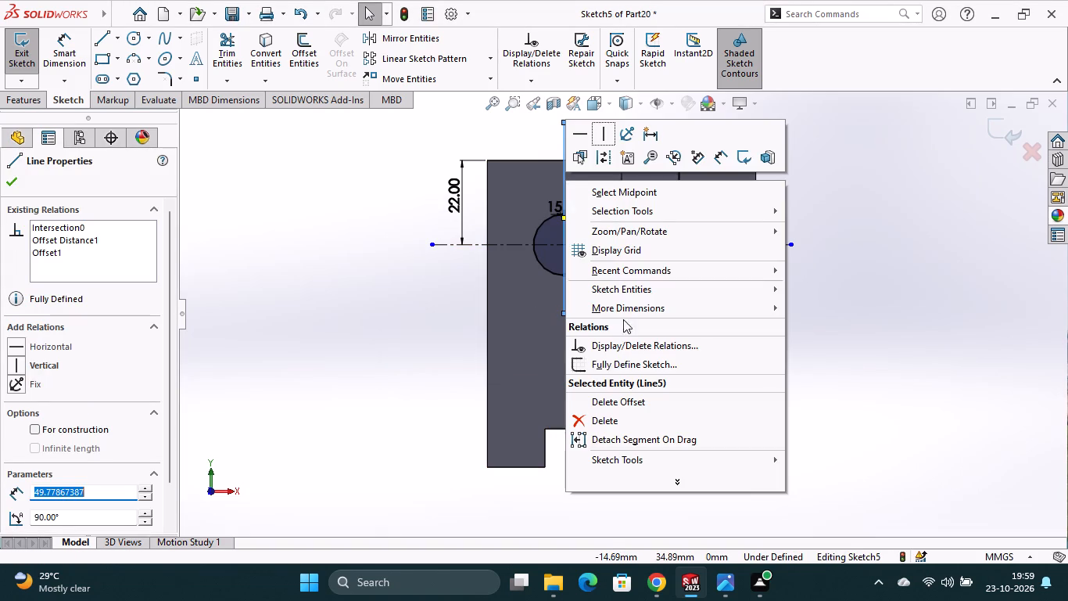
{"action": "left_click", "coordinate": [605, 423]}
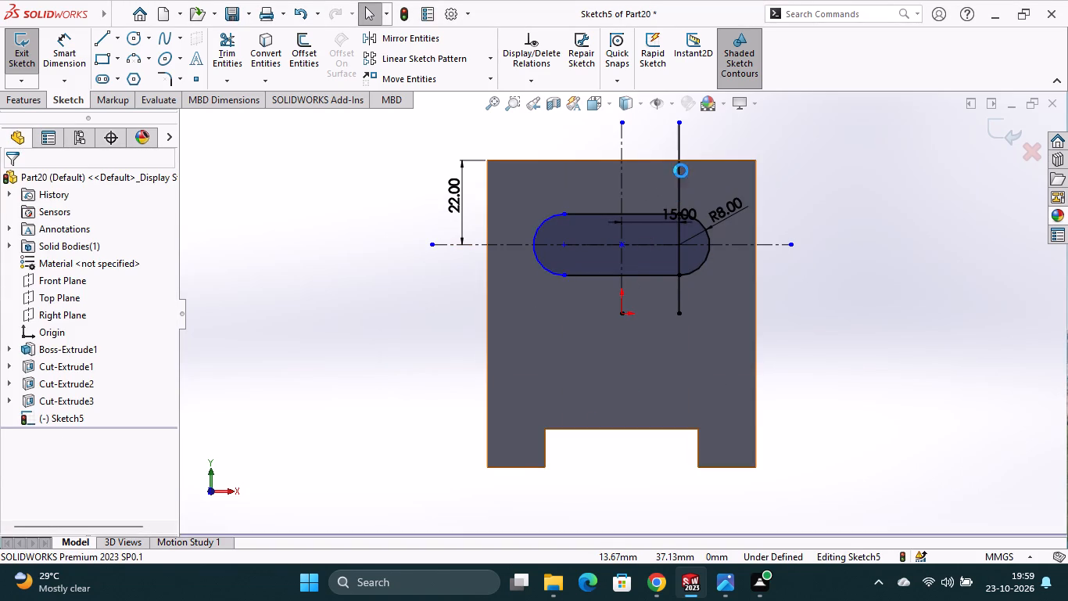
{"action": "right_click", "coordinate": [677, 174]}
{"action": "left_click", "coordinate": [710, 413]}
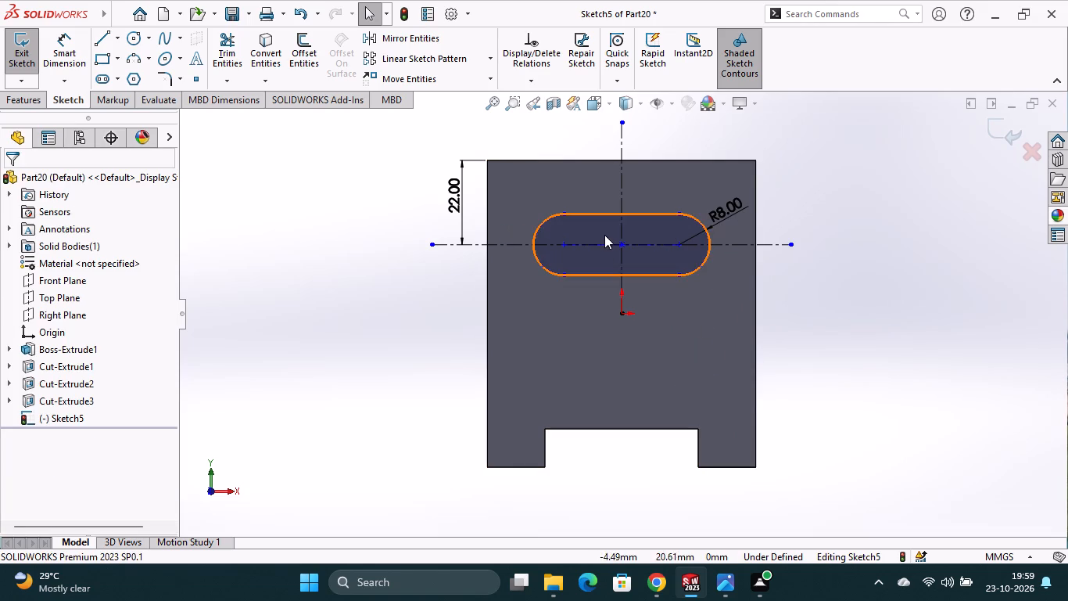
Dimension the horizontal distance from the origin to the slot's right arc center as 15 mm.
{"action": "left_click", "coordinate": [62, 42]}
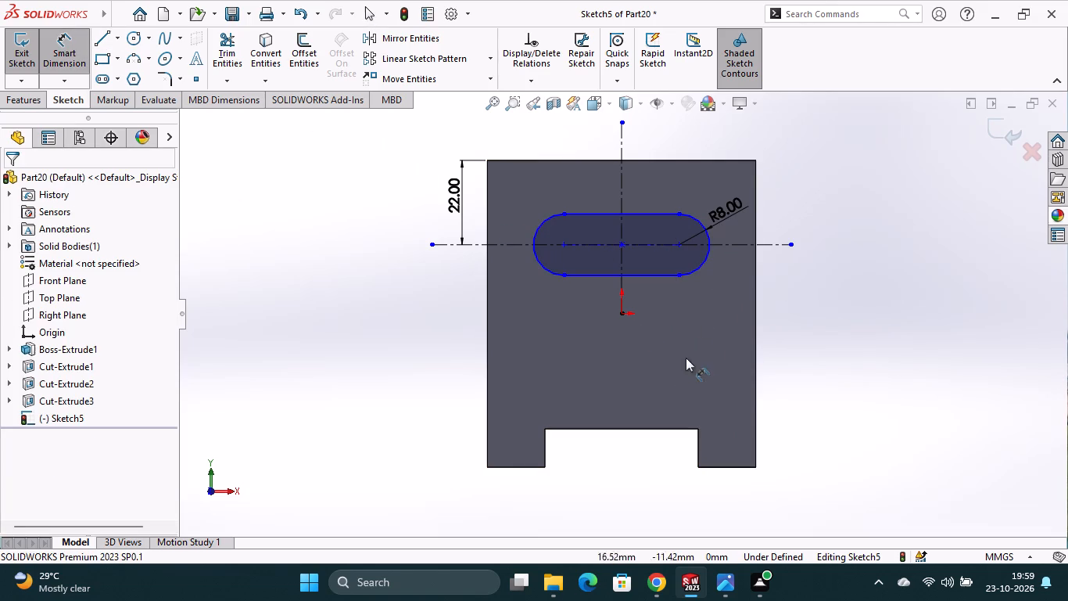
{"action": "left_click", "coordinate": [619, 312]}
{"action": "left_click", "coordinate": [681, 242]}
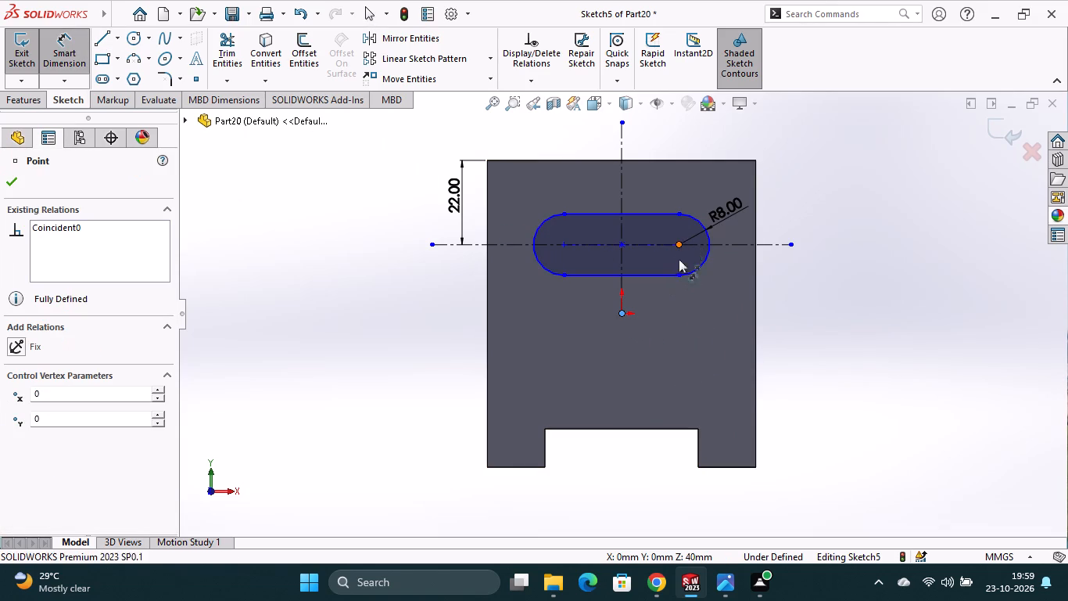
{"action": "left_click", "coordinate": [664, 332]}
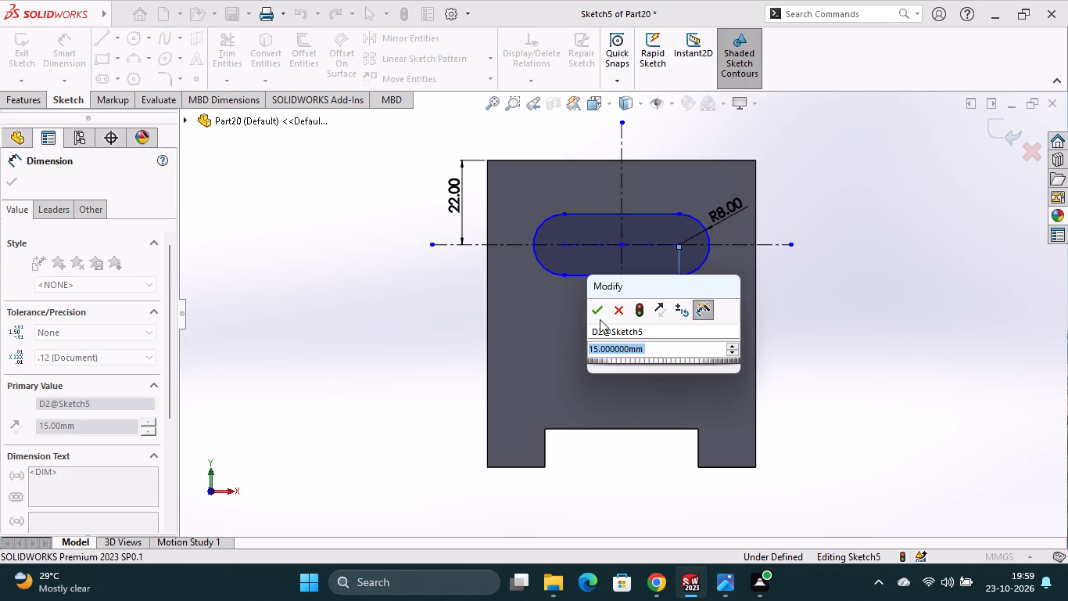
{"action": "left_click", "coordinate": [596, 317]}
Dimension the distance between the slot's two arc centers as 30 mm.
{"action": "left_click", "coordinate": [566, 248]}
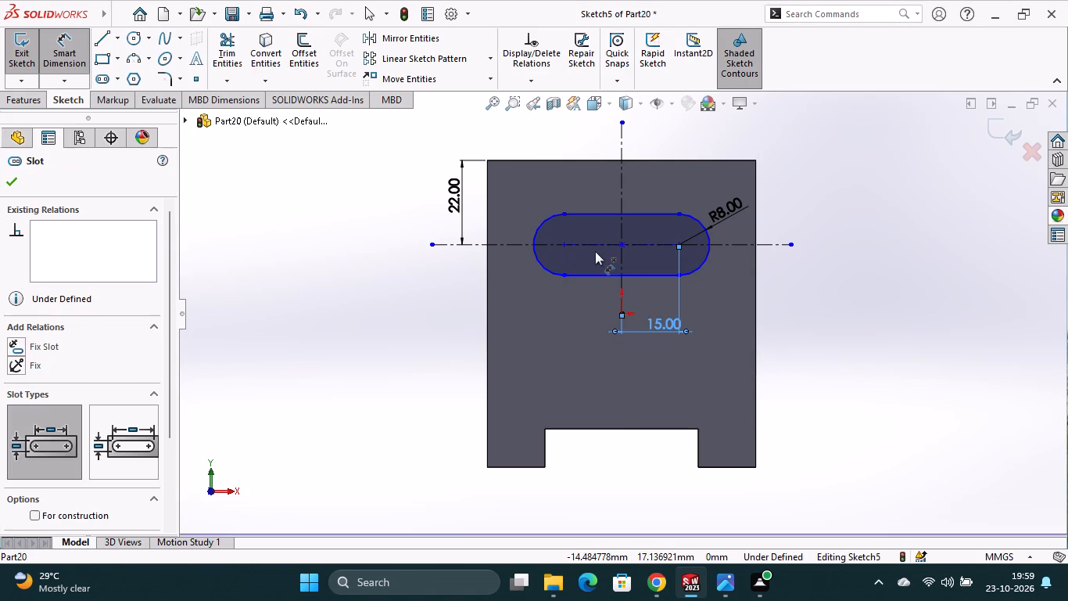
{"action": "left_click", "coordinate": [562, 244]}
{"action": "left_click", "coordinate": [676, 247]}
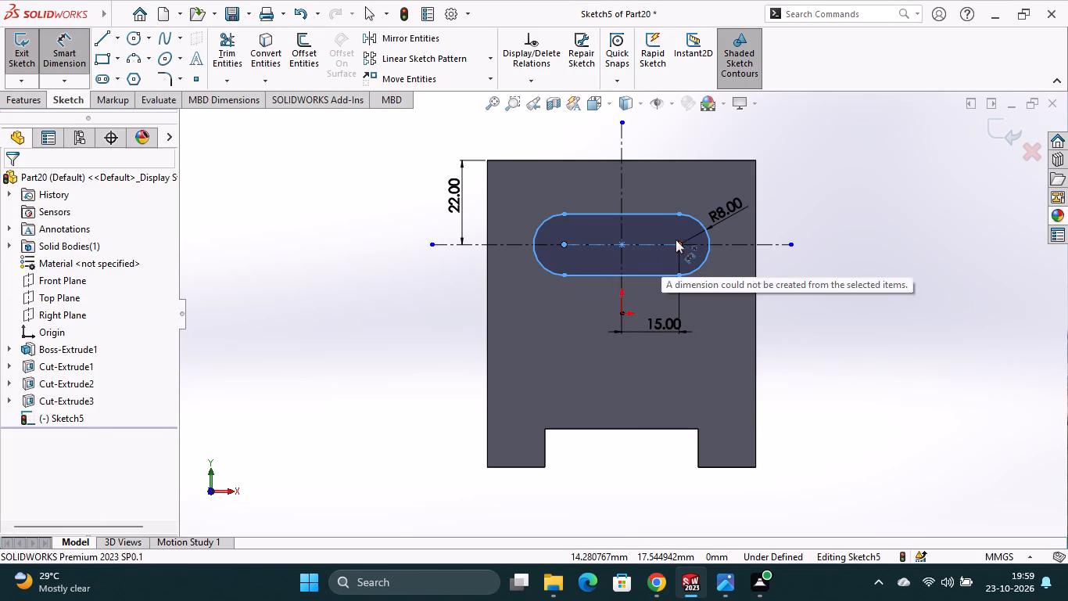
{"action": "left_click", "coordinate": [643, 189]}
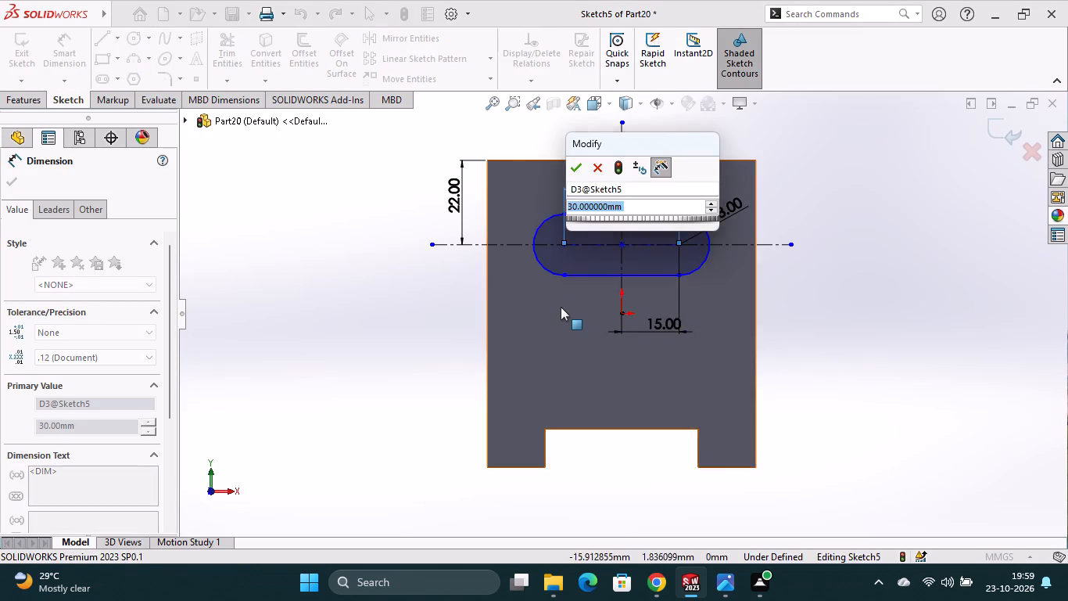
{"action": "left_click", "coordinate": [561, 307]}
{"action": "left_click", "coordinate": [582, 165]}
{"action": "left_click", "coordinate": [805, 292]}
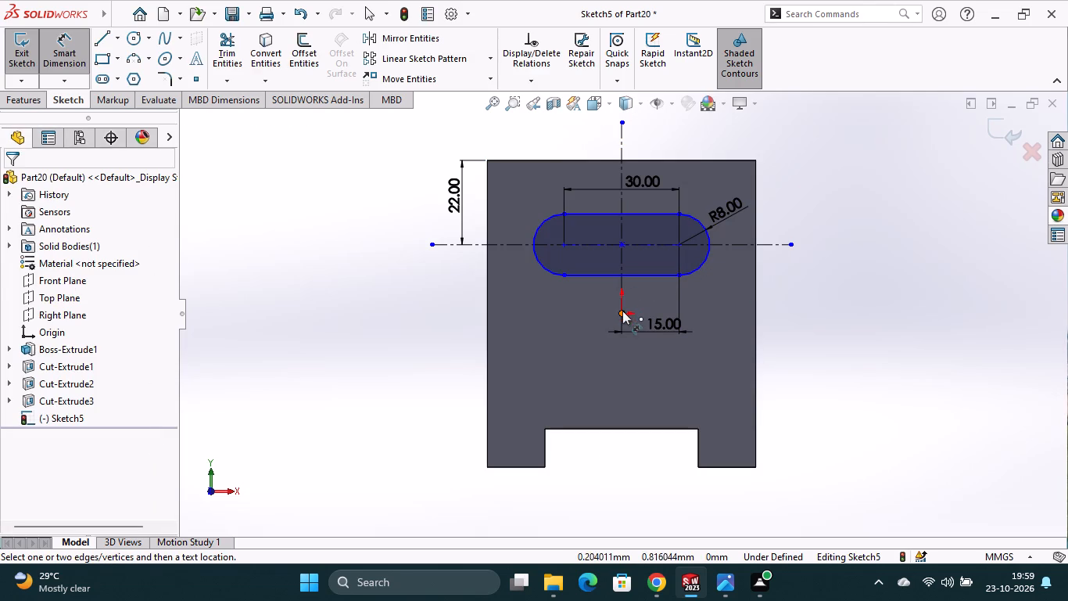
Dimension the vertical distance from the origin to the slot's midpoint as 18 mm.
{"action": "left_click", "coordinate": [621, 311]}
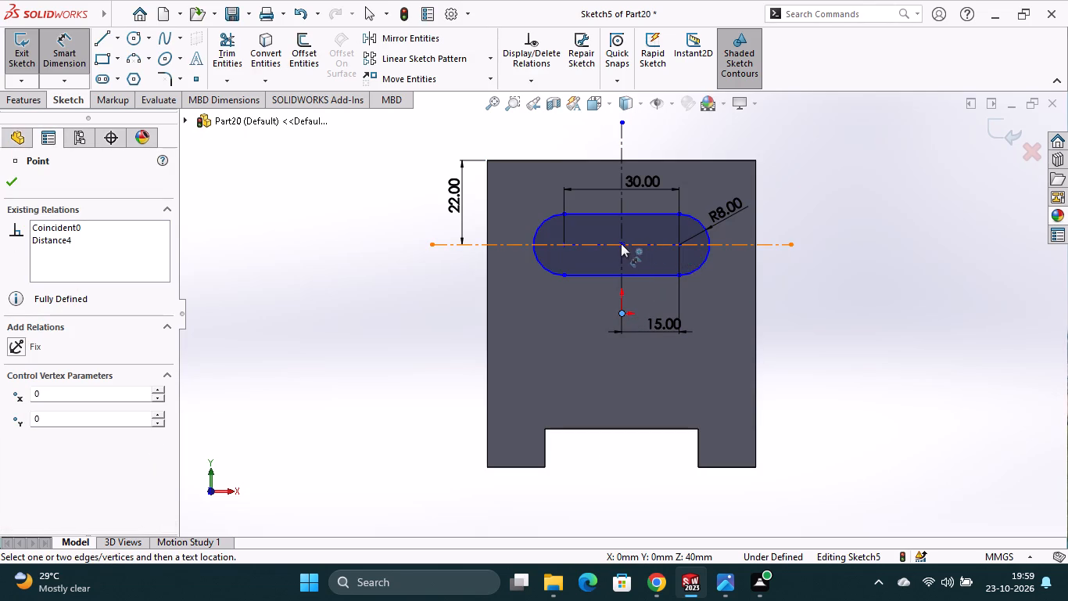
{"action": "left_click", "coordinate": [621, 243]}
{"action": "left_click", "coordinate": [730, 270]}
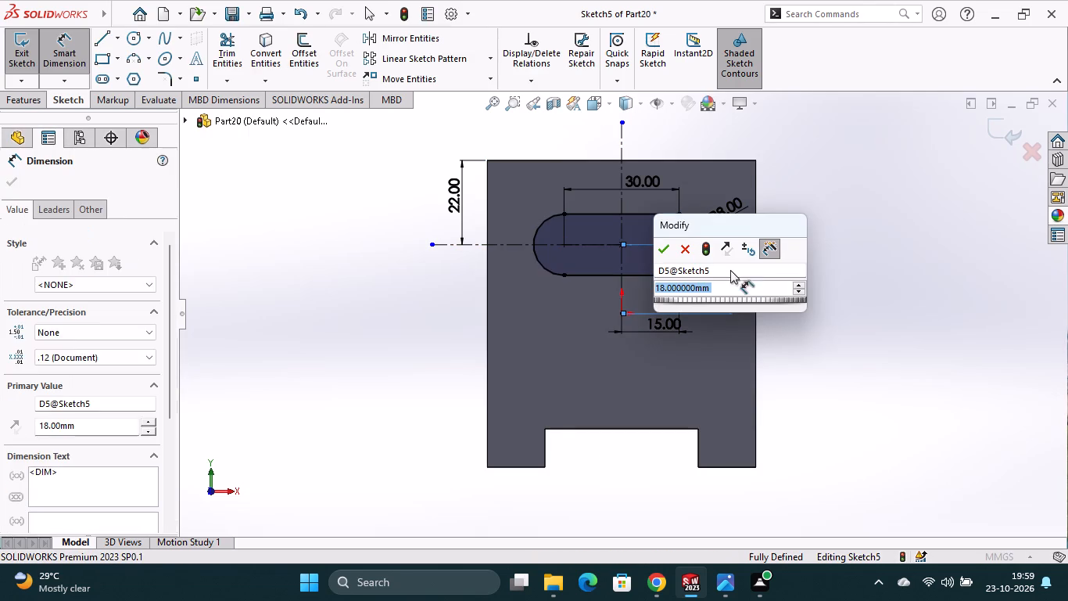
{"action": "left_click", "coordinate": [668, 254]}
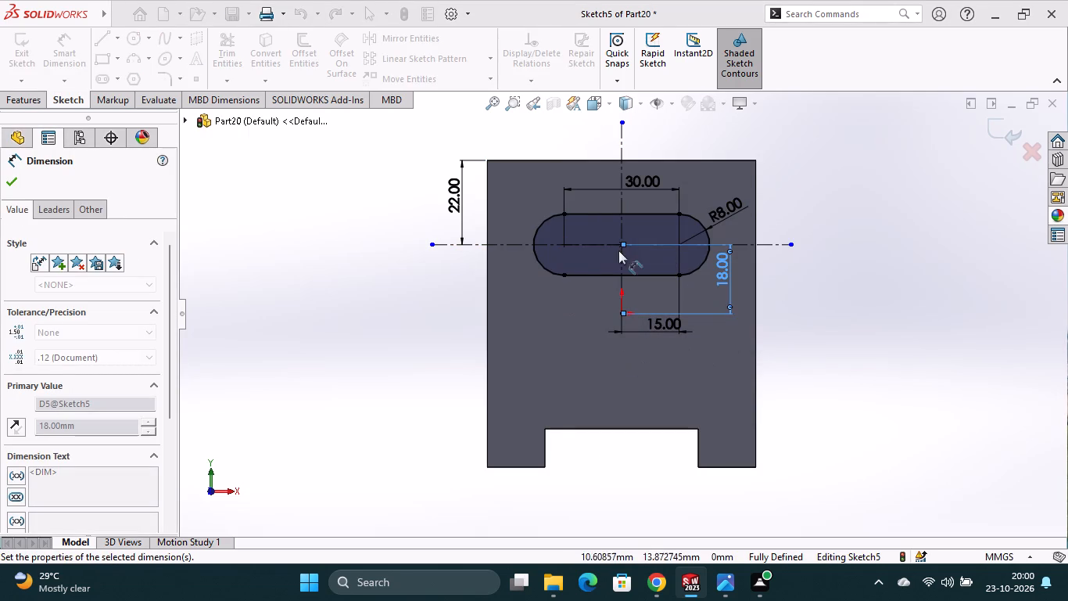
Extrude-cut the rounded slot sketch using the Through All - Both end condition.
{"action": "left_click", "coordinate": [30, 104]}
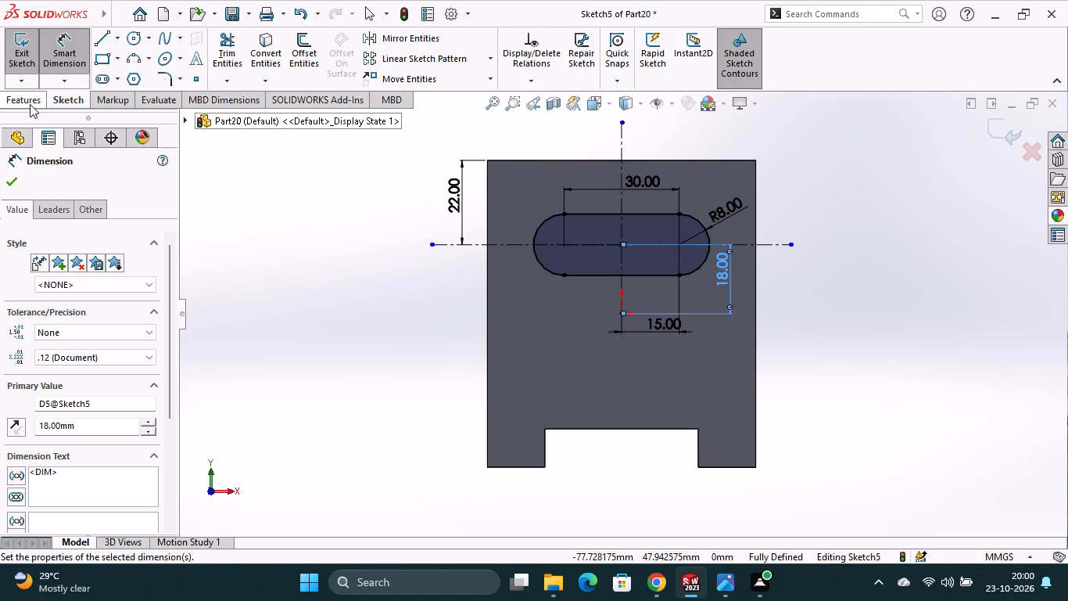
{"action": "left_click", "coordinate": [230, 81]}
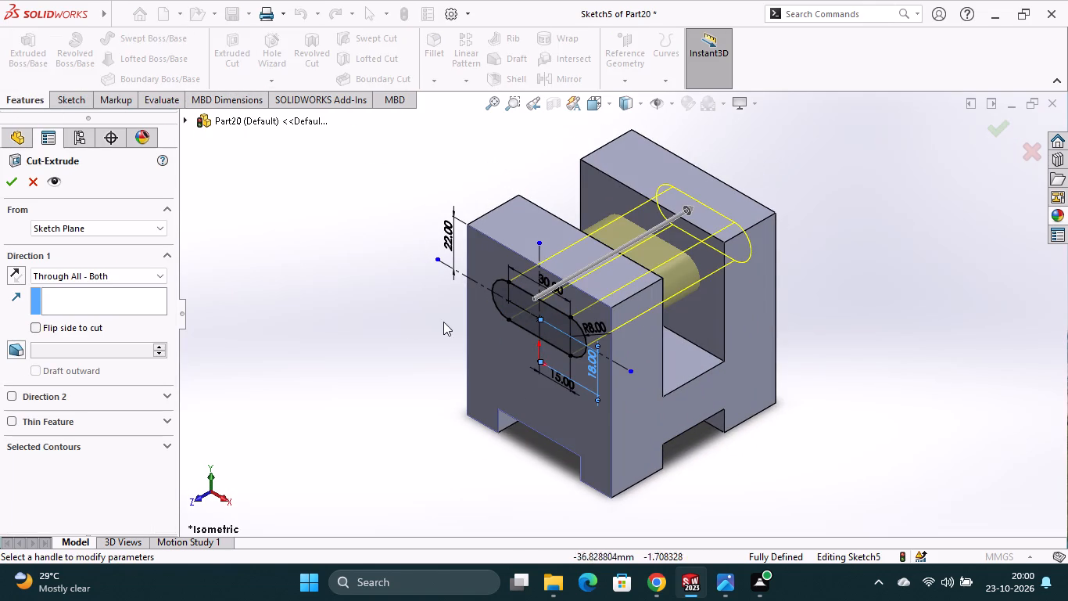
{"action": "left_click", "coordinate": [14, 177]}
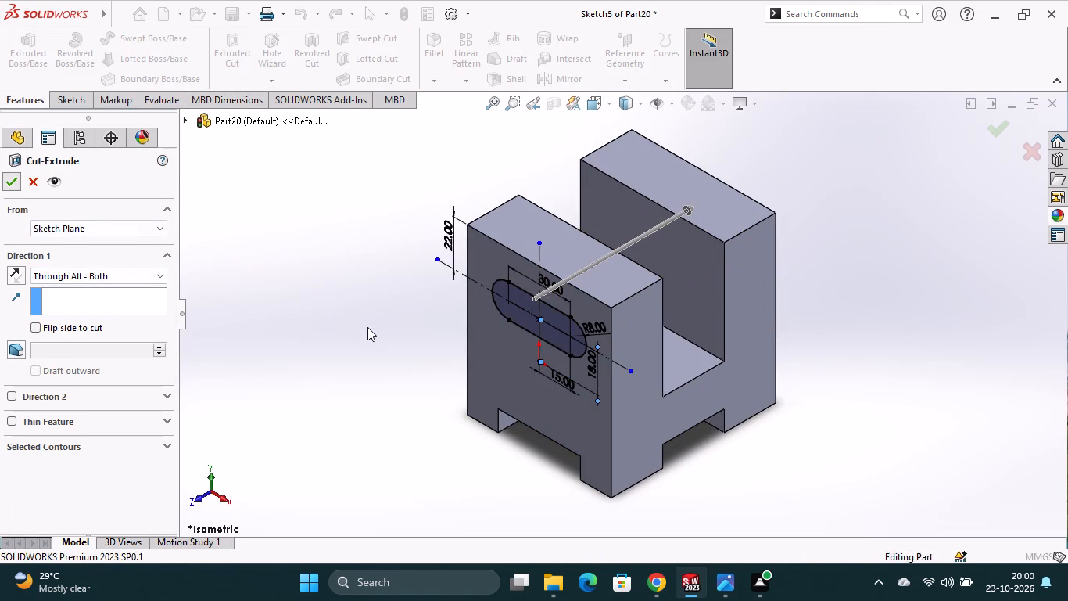
{"action": "left_click", "coordinate": [380, 333]}
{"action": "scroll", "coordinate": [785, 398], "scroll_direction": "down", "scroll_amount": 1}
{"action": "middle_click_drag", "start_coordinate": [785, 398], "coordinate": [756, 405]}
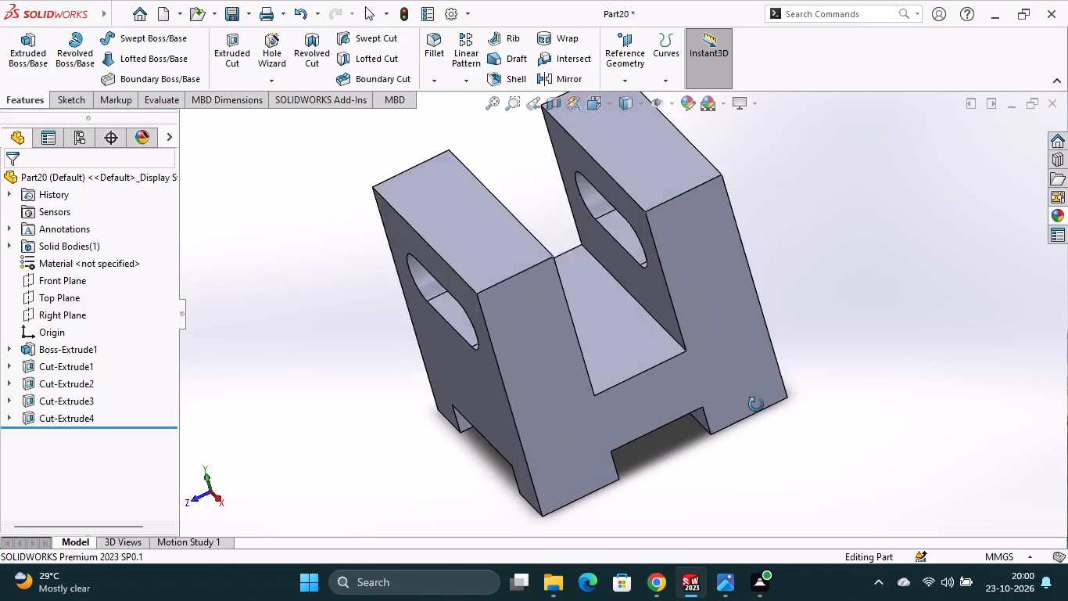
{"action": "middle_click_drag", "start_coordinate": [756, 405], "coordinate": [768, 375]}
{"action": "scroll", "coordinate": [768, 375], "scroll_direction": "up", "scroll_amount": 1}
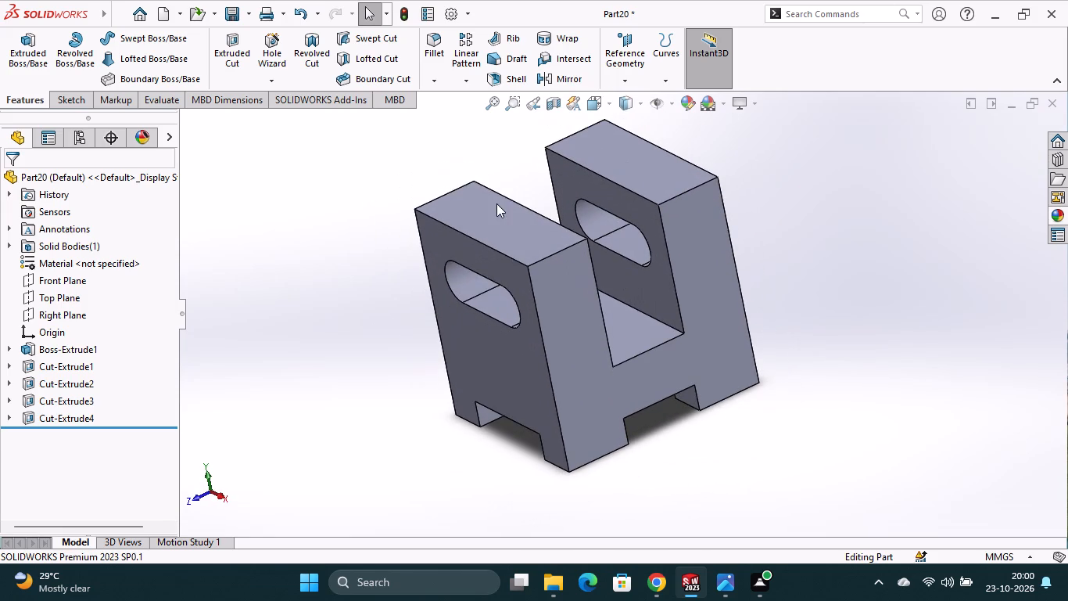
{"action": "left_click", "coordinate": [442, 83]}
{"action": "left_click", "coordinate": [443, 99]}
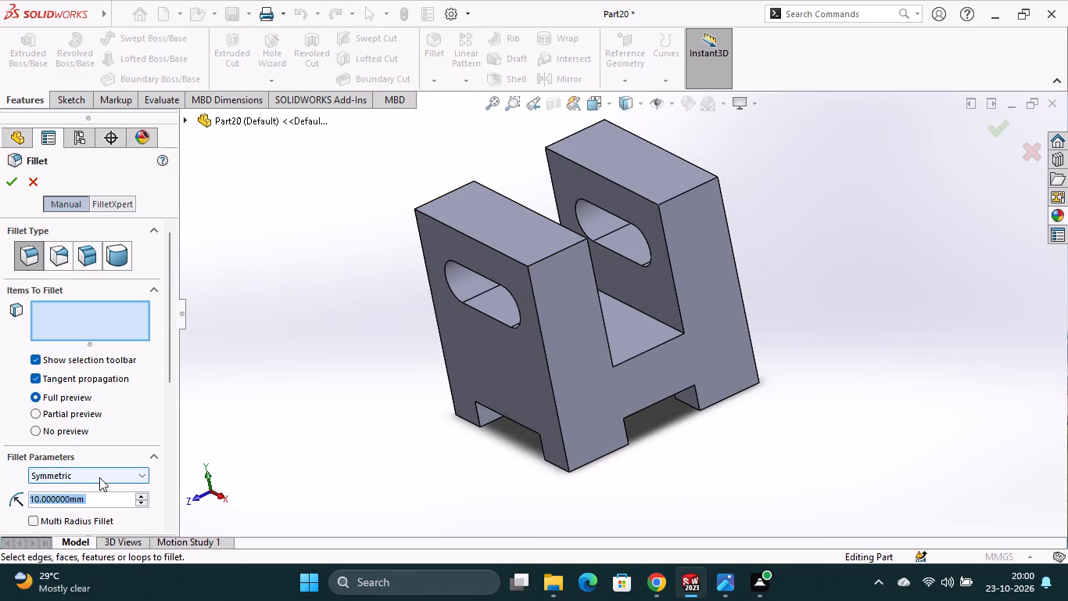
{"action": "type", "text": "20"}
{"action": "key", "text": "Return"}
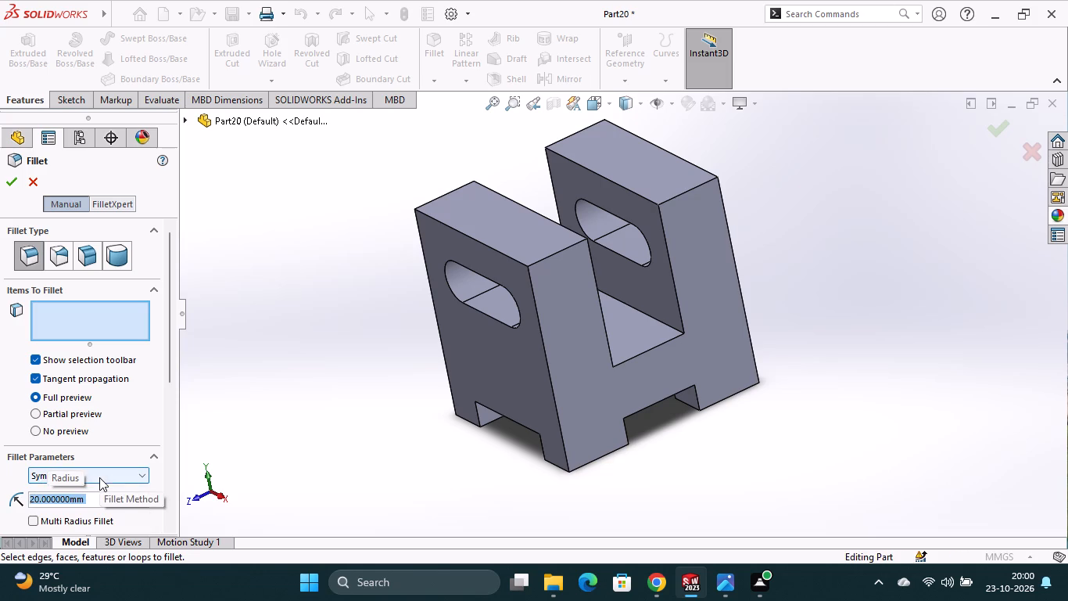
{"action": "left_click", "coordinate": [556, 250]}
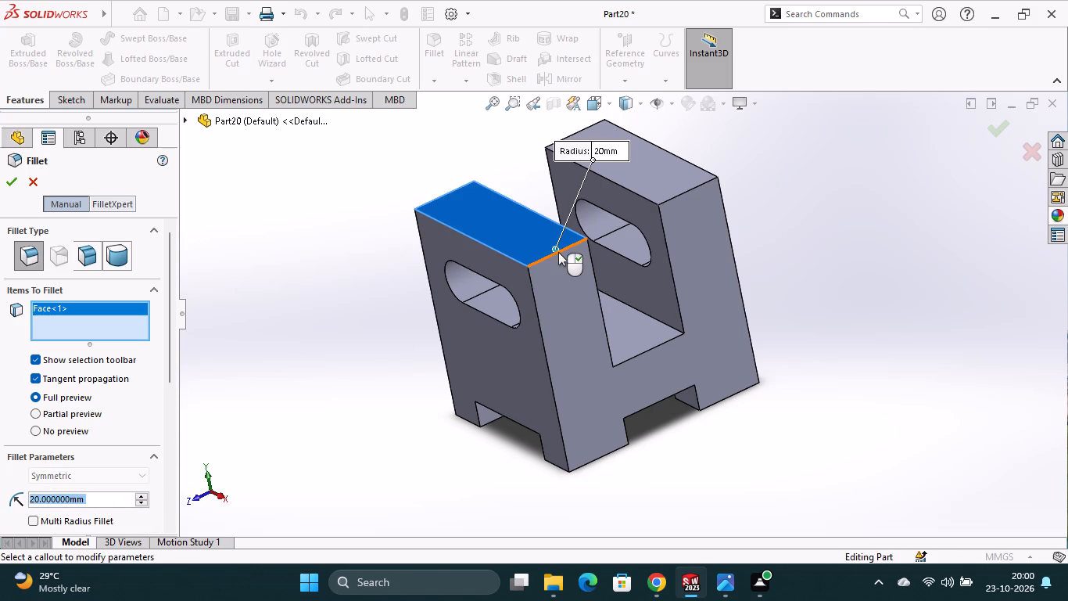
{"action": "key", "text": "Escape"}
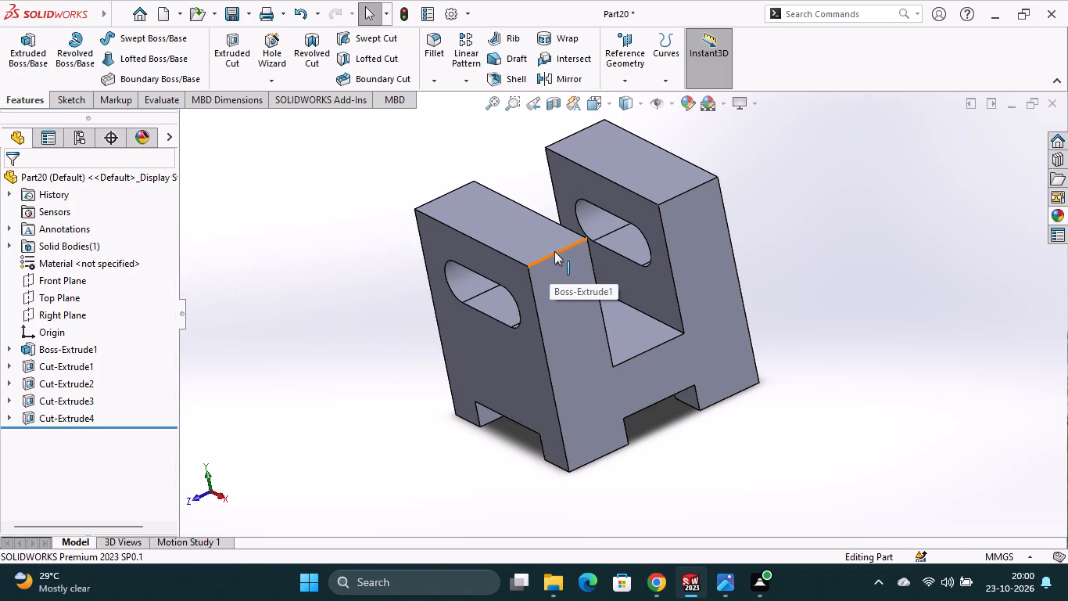
Fillet the four short outer top edges of the two upright walls with a symmetric 20 mm radius.
{"action": "left_click", "coordinate": [435, 83]}
{"action": "left_click", "coordinate": [439, 95]}
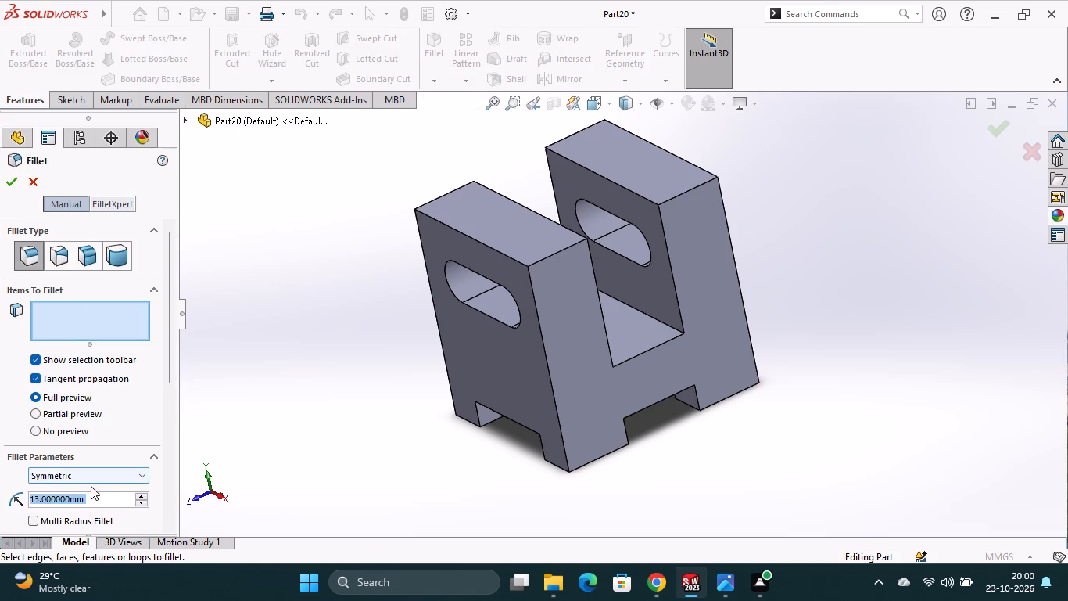
{"action": "left_click_drag", "start_coordinate": [103, 495], "coordinate": [28, 501]}
{"action": "left_click", "coordinate": [100, 501]}
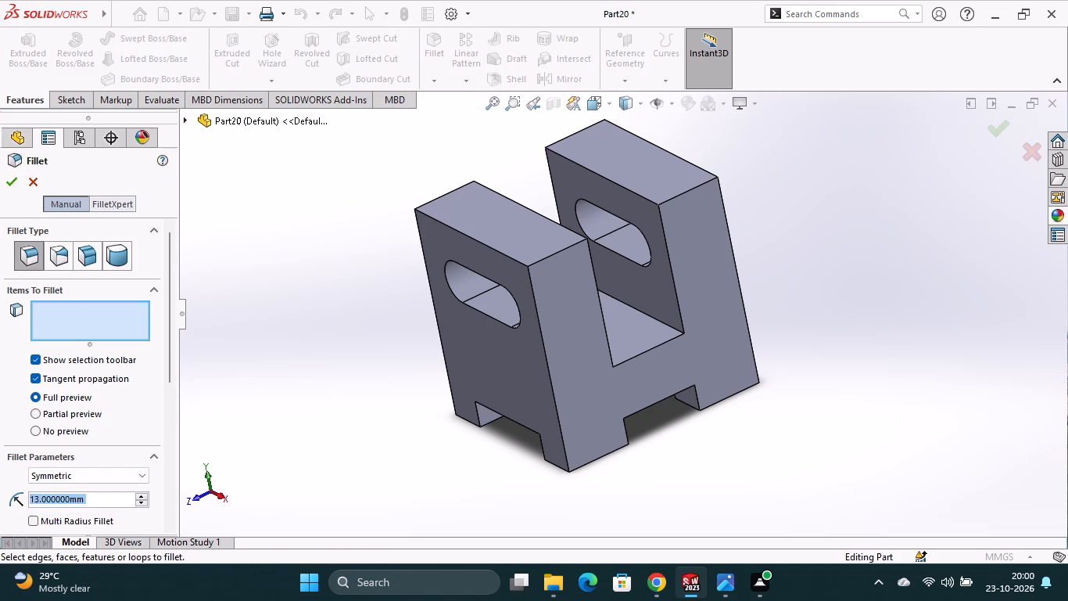
{"action": "left_click_drag", "start_coordinate": [100, 501], "coordinate": [27, 504]}
{"action": "type", "text": "20"}
{"action": "key", "text": "Return"}
{"action": "left_click", "coordinate": [550, 256]}
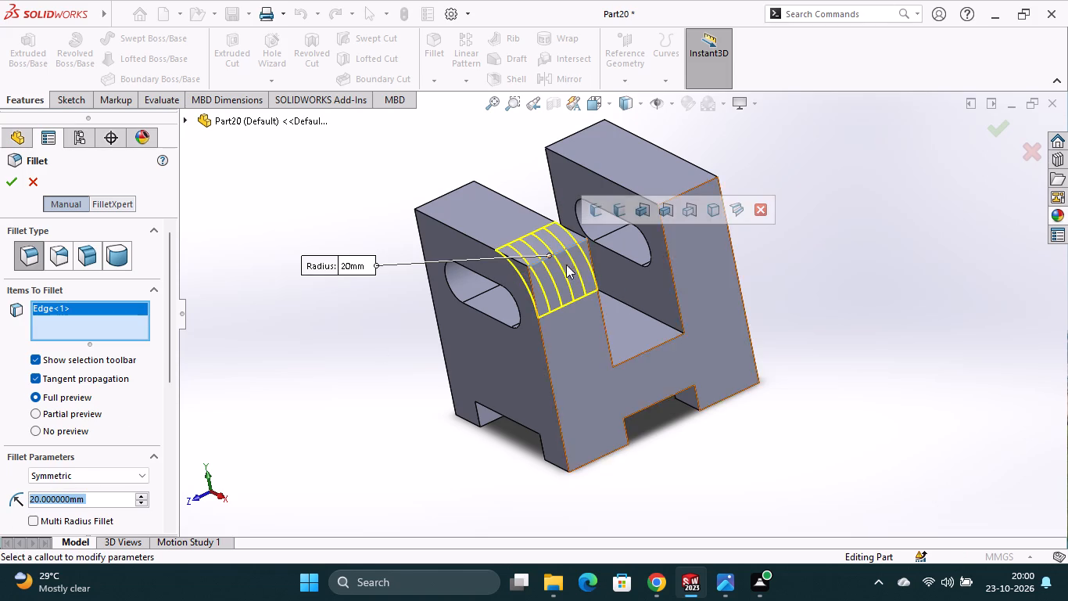
{"action": "left_click", "coordinate": [702, 183]}
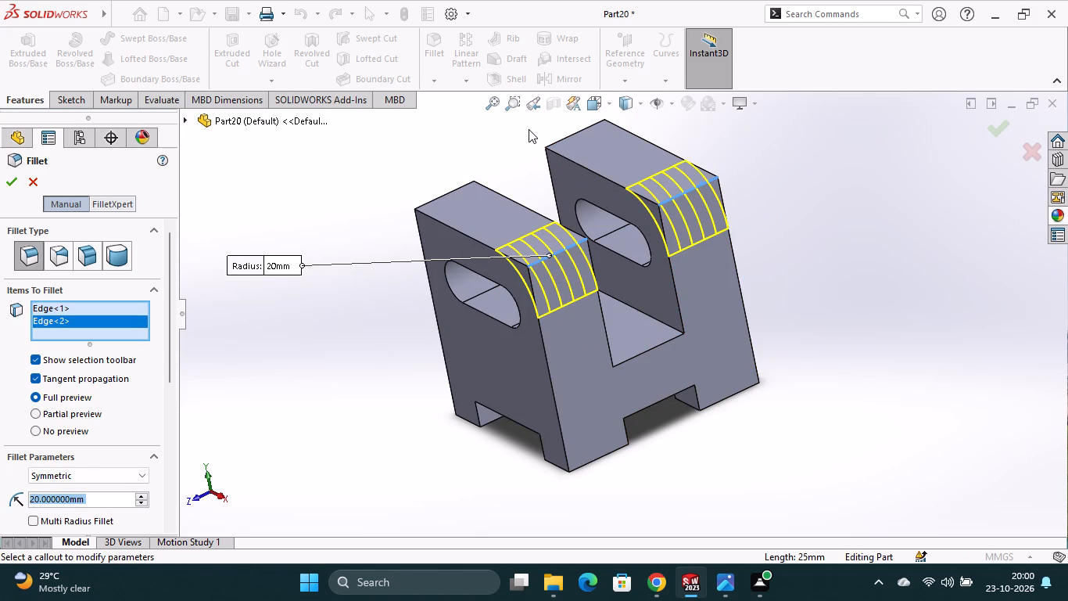
{"action": "left_click", "coordinate": [568, 136]}
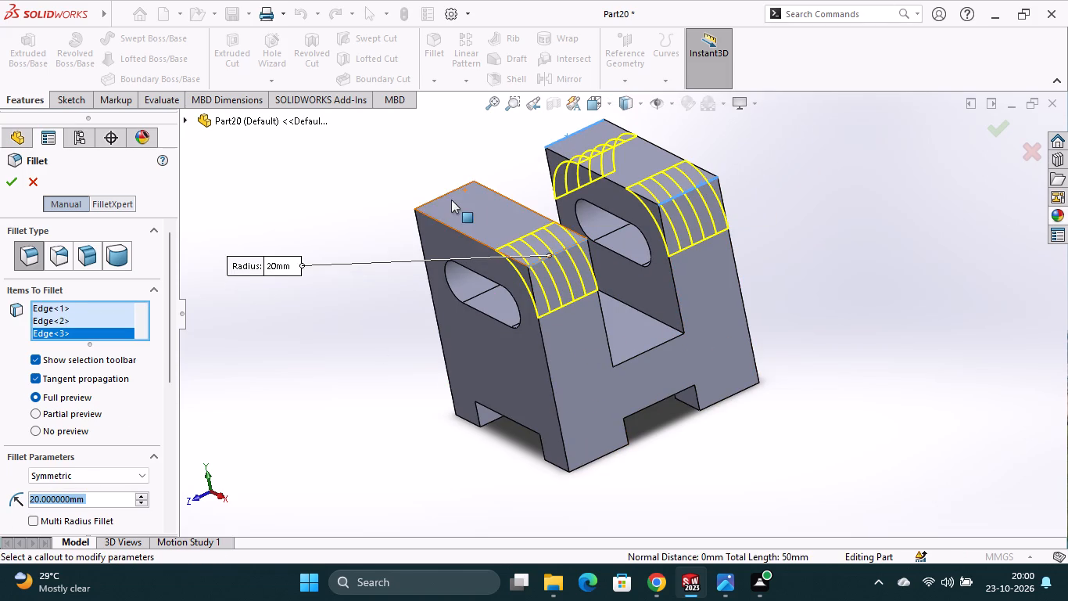
{"action": "left_click", "coordinate": [443, 193]}
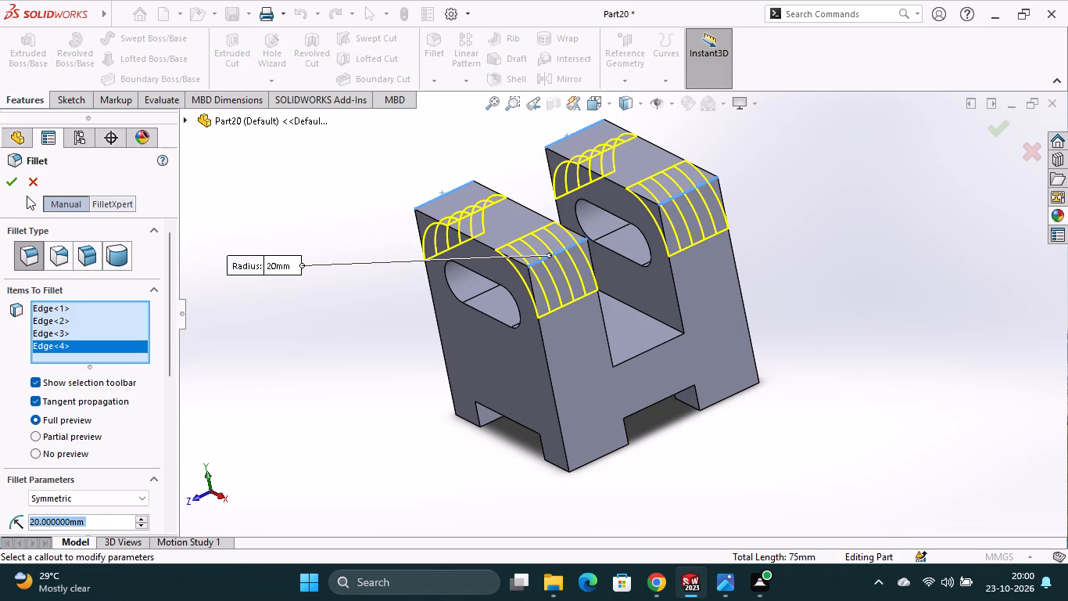
{"action": "left_click", "coordinate": [14, 185]}
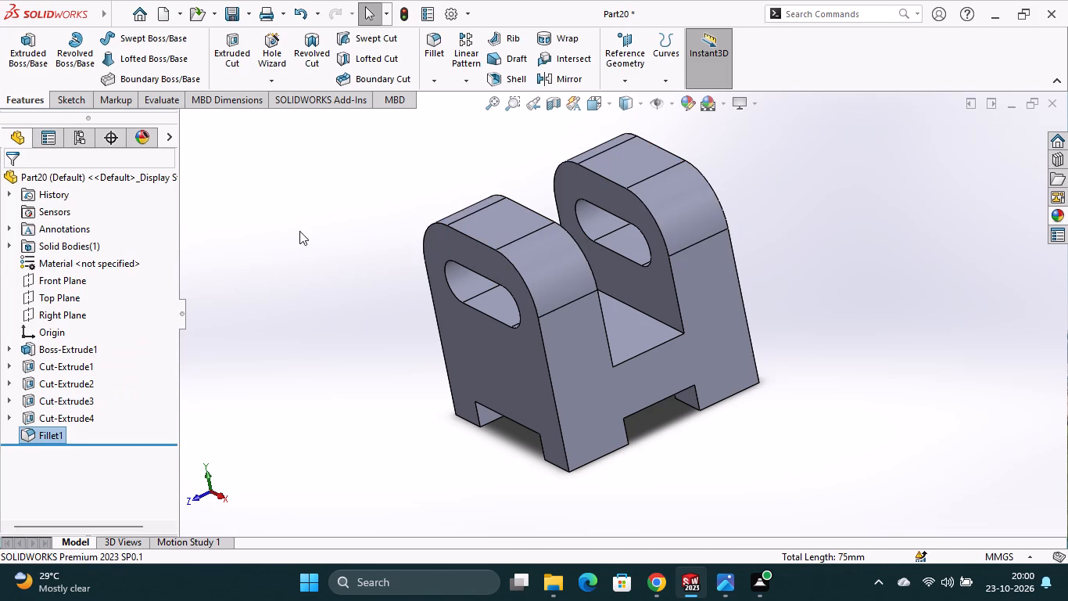
{"action": "left_click", "coordinate": [299, 230]}
Examine the filleted part from different angles and return it to the isometric view.
{"action": "scroll", "coordinate": [719, 435], "scroll_direction": "up", "scroll_amount": 1}
{"action": "middle_click_drag", "start_coordinate": [719, 435], "coordinate": [754, 383]}
{"action": "scroll", "coordinate": [719, 435], "scroll_direction": "down", "scroll_amount": 1}
{"action": "scroll", "coordinate": [715, 371], "scroll_direction": "up", "scroll_amount": 1}
{"action": "middle_click_drag", "start_coordinate": [714, 369], "coordinate": [677, 385]}
{"action": "scroll", "coordinate": [701, 371], "scroll_direction": "down", "scroll_amount": 1}
{"action": "scroll", "coordinate": [677, 383], "scroll_direction": "up", "scroll_amount": 2}
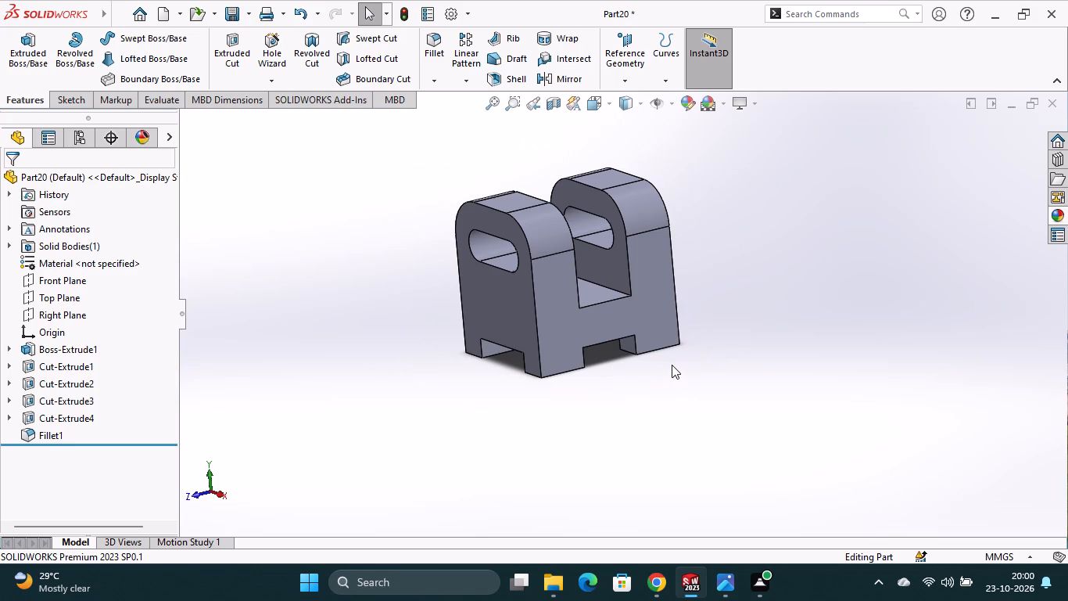
{"action": "left_click", "coordinate": [607, 105]}
{"action": "left_click", "coordinate": [679, 152]}
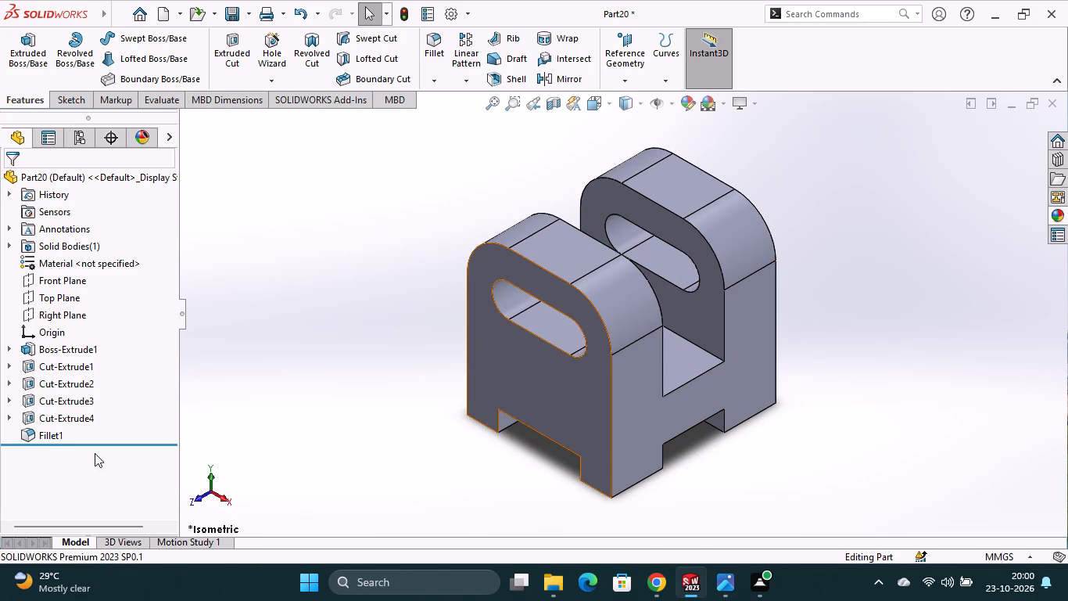
Apply the cast stainless steel appearance from the Metal > Steel library to the whole part.
{"action": "left_click", "coordinate": [690, 105]}
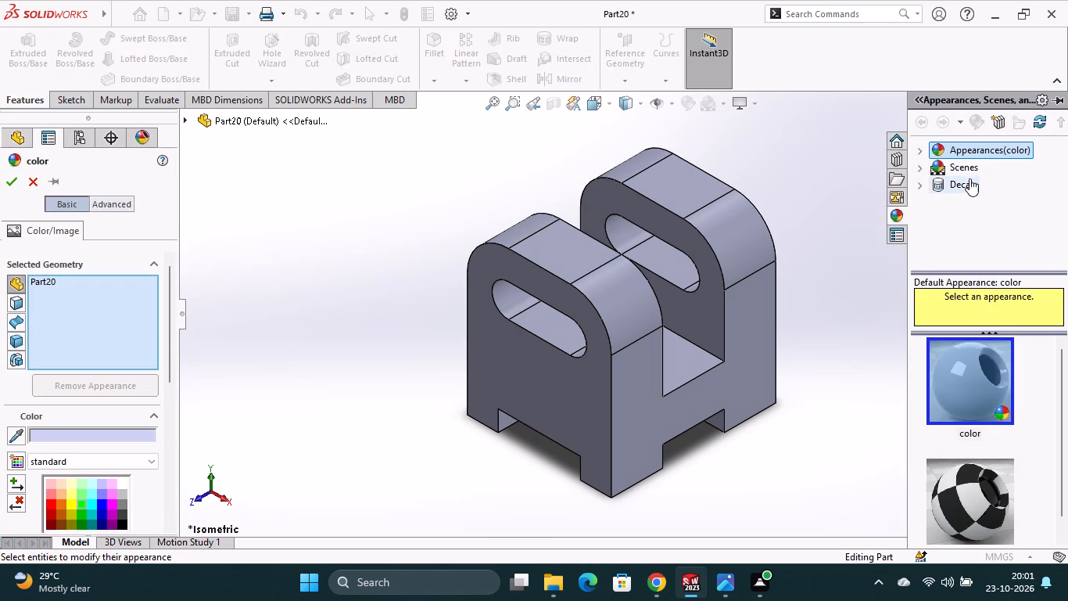
{"action": "left_click", "coordinate": [976, 167]}
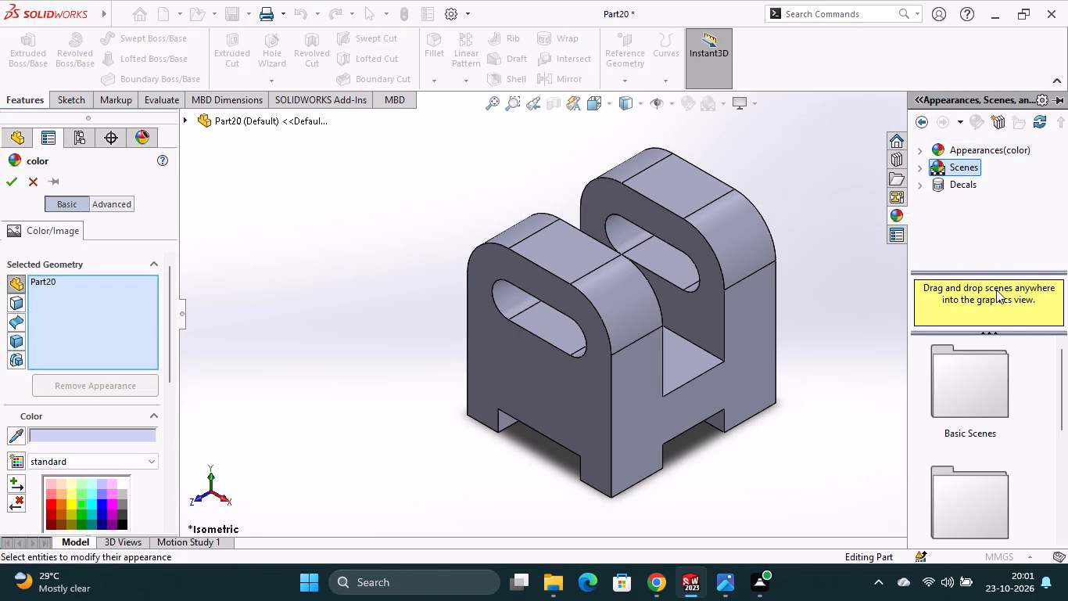
{"action": "scroll", "coordinate": [991, 419], "scroll_direction": "down", "scroll_amount": 4}
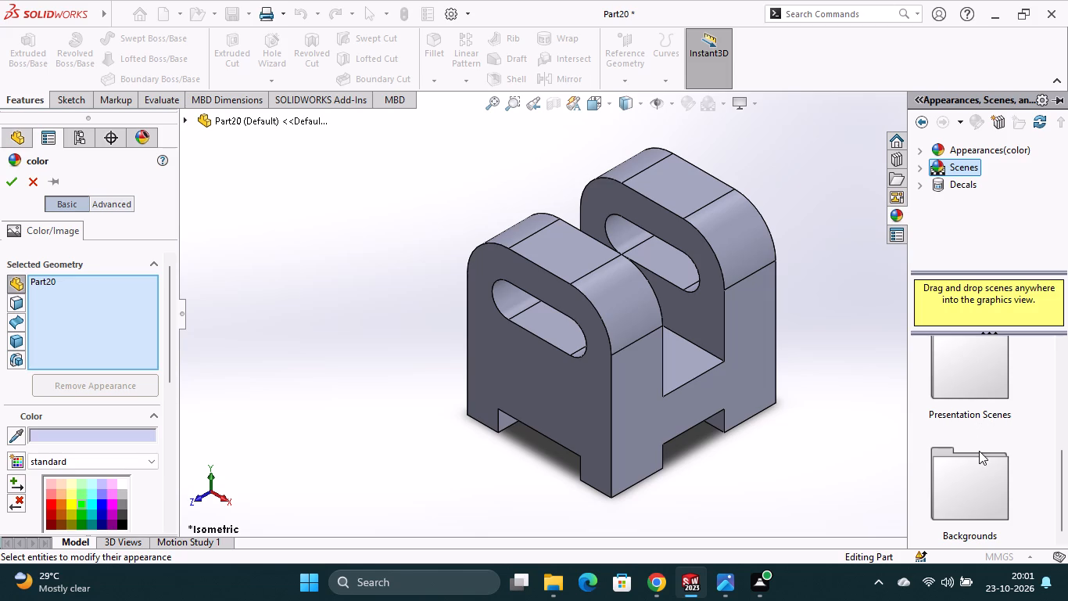
{"action": "left_click", "coordinate": [972, 154]}
{"action": "scroll", "coordinate": [1004, 374], "scroll_direction": "down", "scroll_amount": 2}
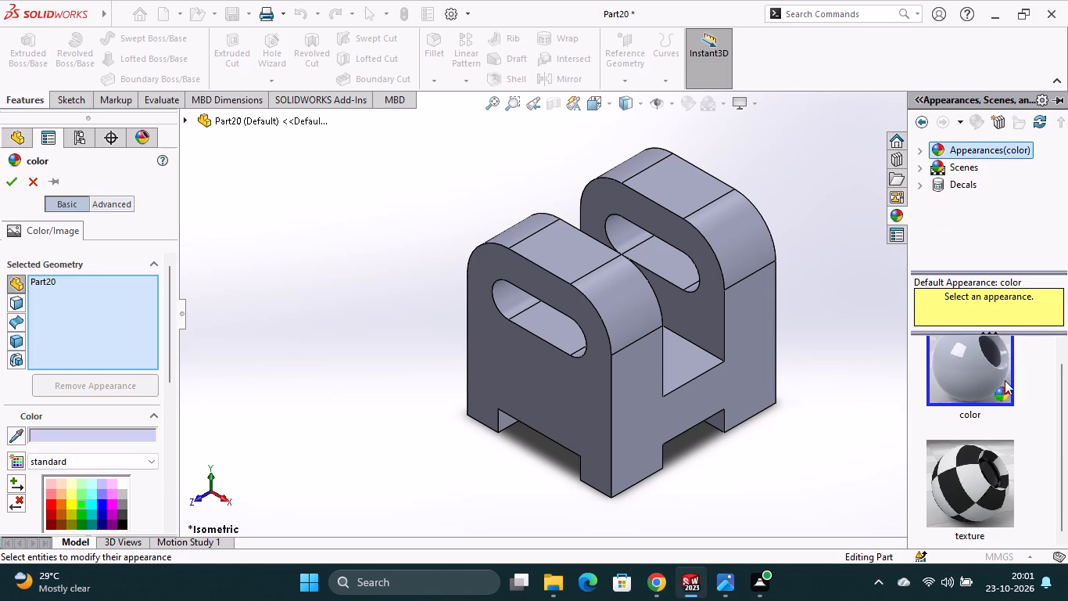
{"action": "left_click", "coordinate": [920, 152]}
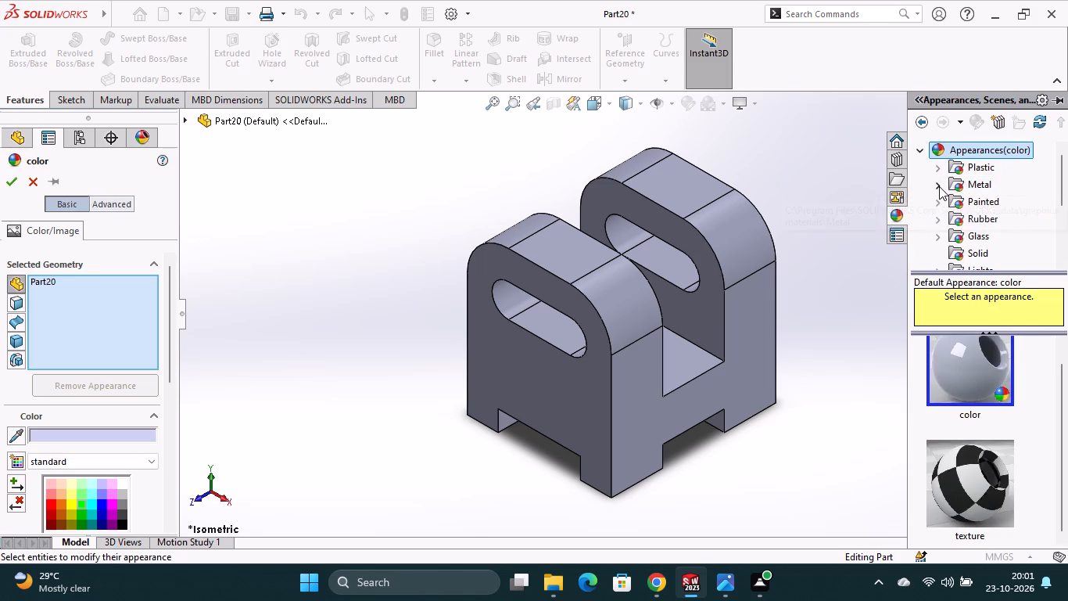
{"action": "left_click", "coordinate": [939, 186]}
{"action": "left_click", "coordinate": [968, 171]}
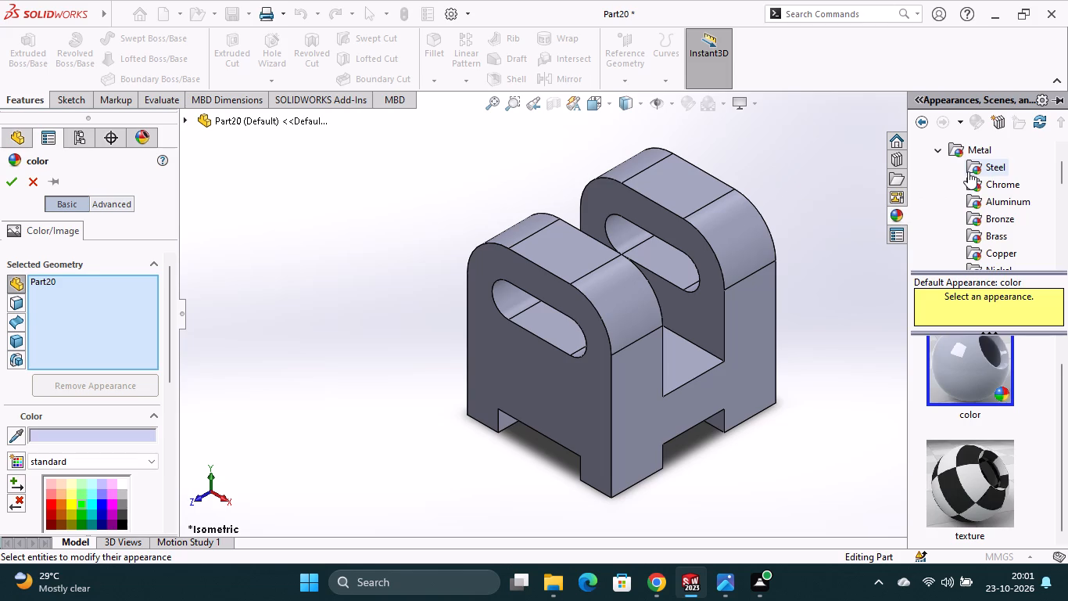
{"action": "left_click", "coordinate": [980, 405]}
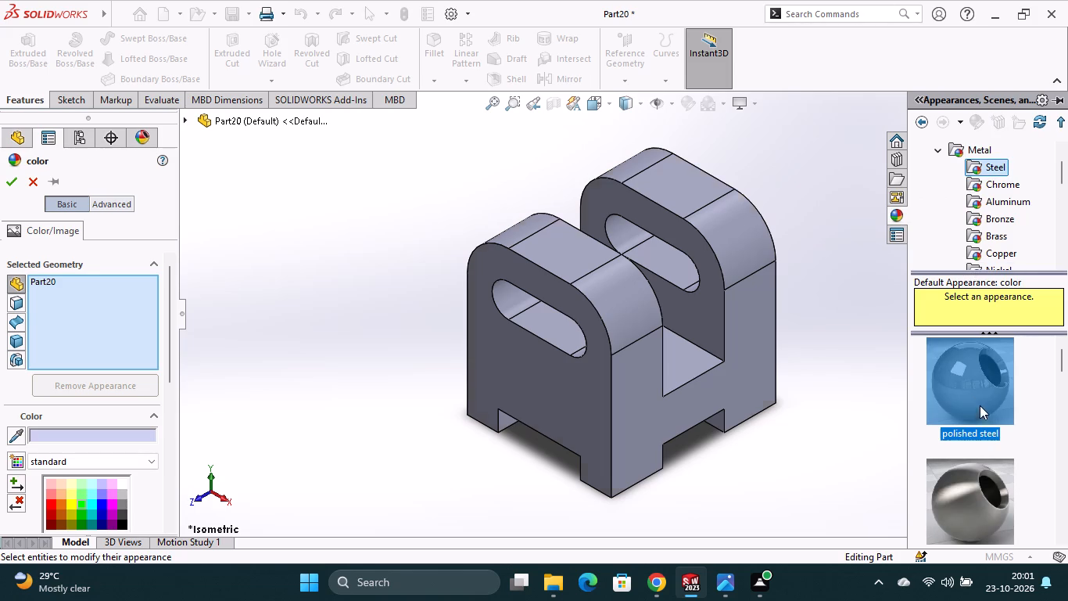
{"action": "scroll", "coordinate": [966, 437], "scroll_direction": "down", "scroll_amount": 5}
{"action": "left_click", "coordinate": [978, 495]}
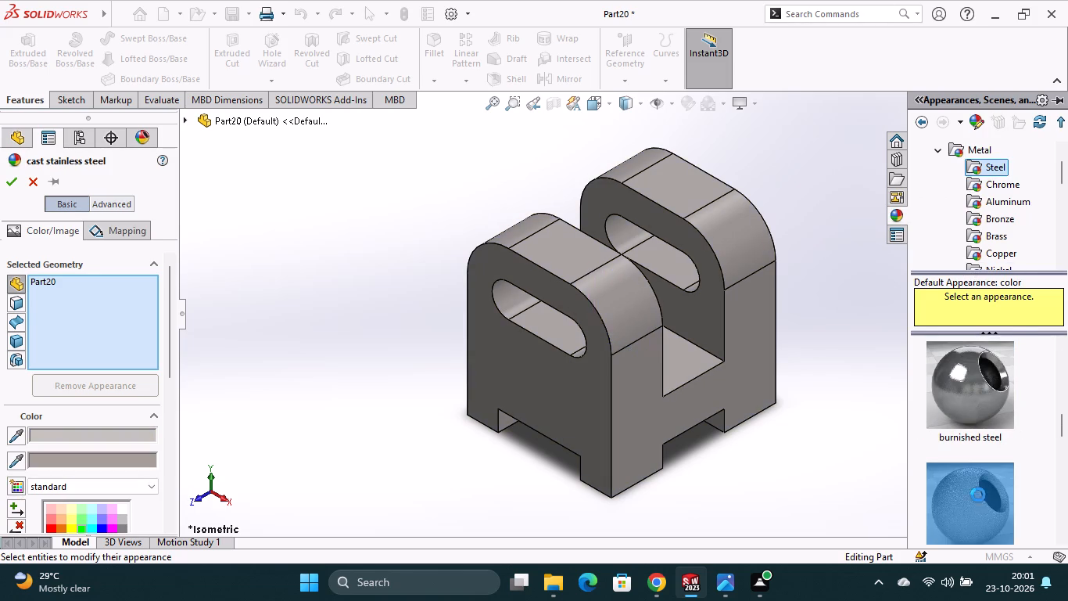
{"action": "left_click", "coordinate": [664, 393]}
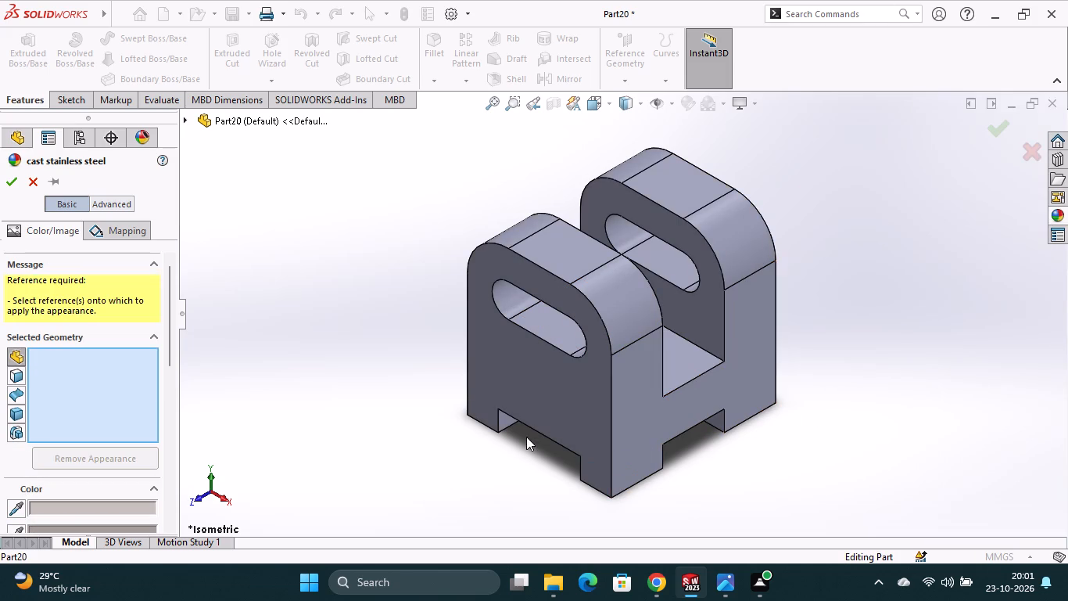
{"action": "left_click", "coordinate": [577, 438]}
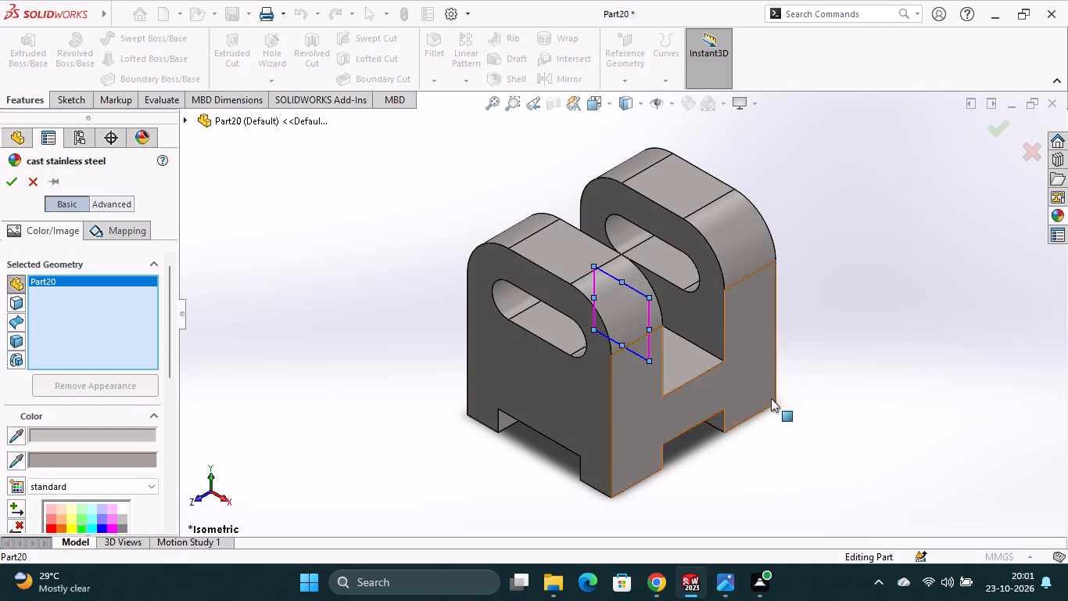
{"action": "left_click", "coordinate": [341, 331]}
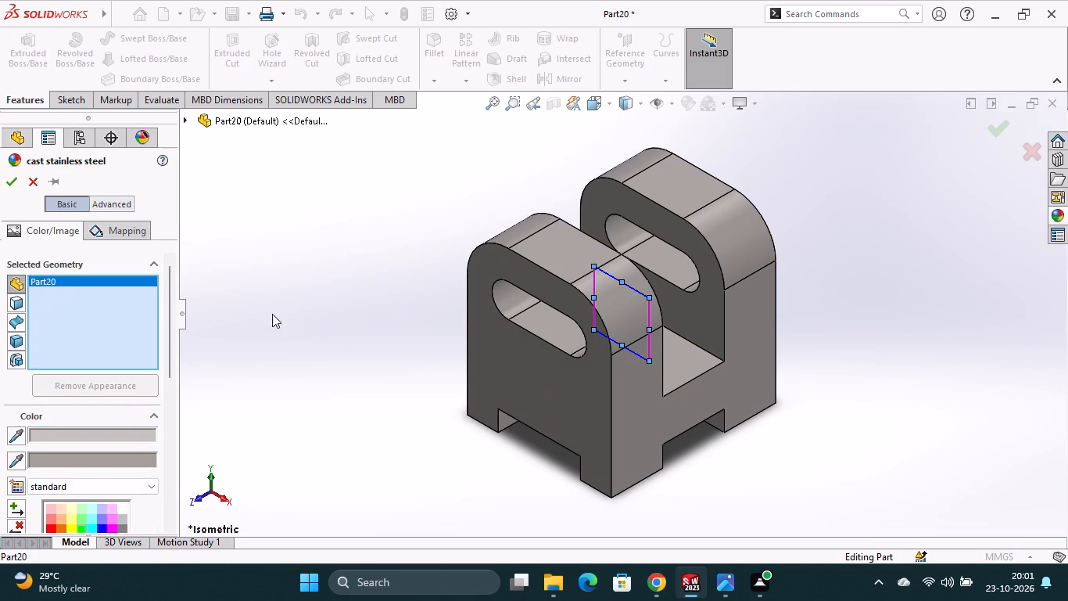
{"action": "left_click", "coordinate": [16, 186]}
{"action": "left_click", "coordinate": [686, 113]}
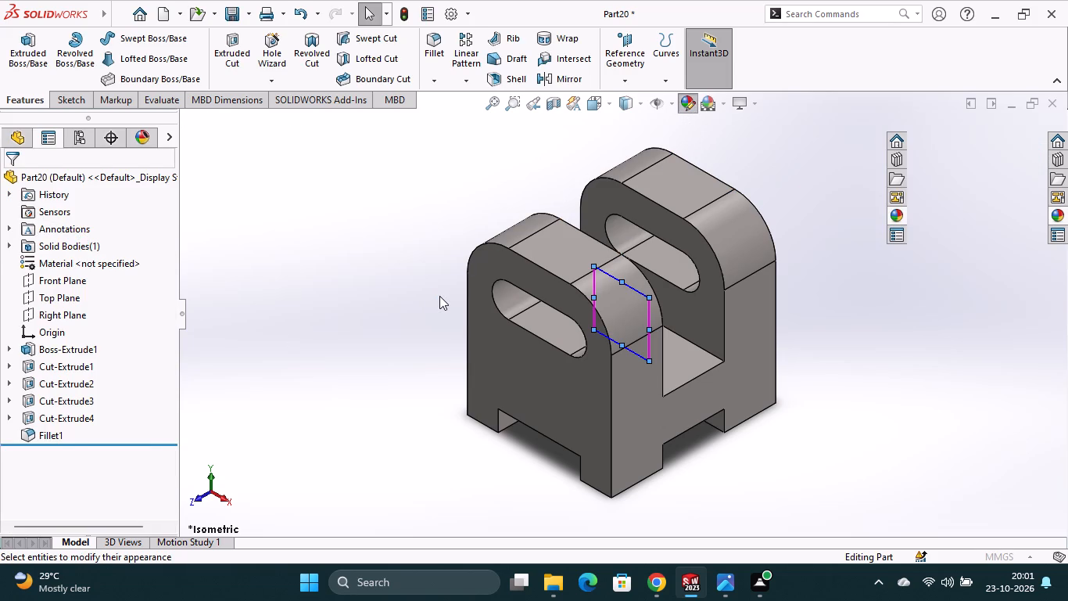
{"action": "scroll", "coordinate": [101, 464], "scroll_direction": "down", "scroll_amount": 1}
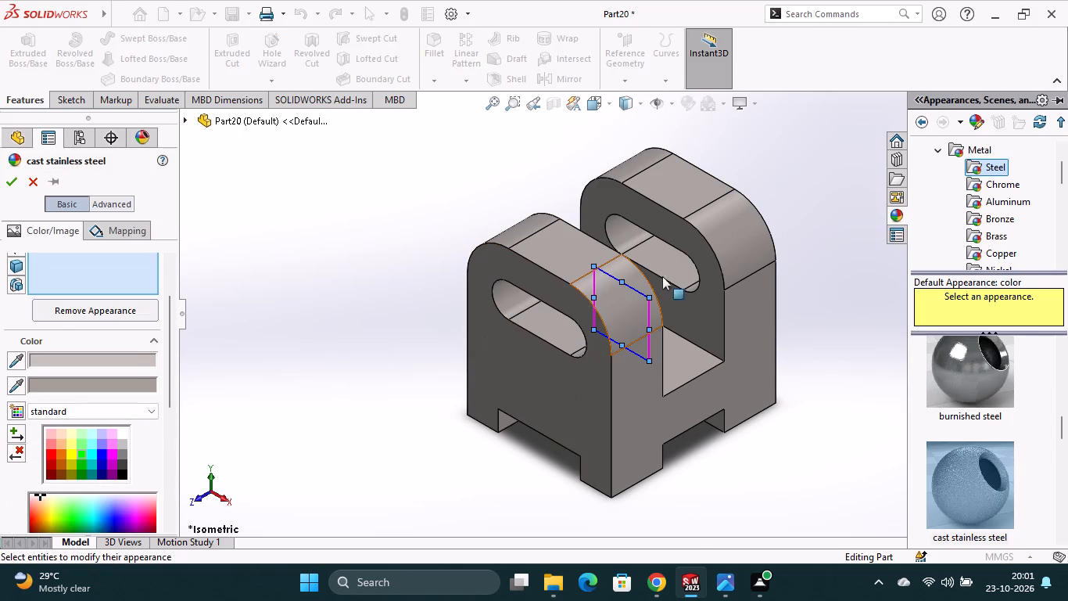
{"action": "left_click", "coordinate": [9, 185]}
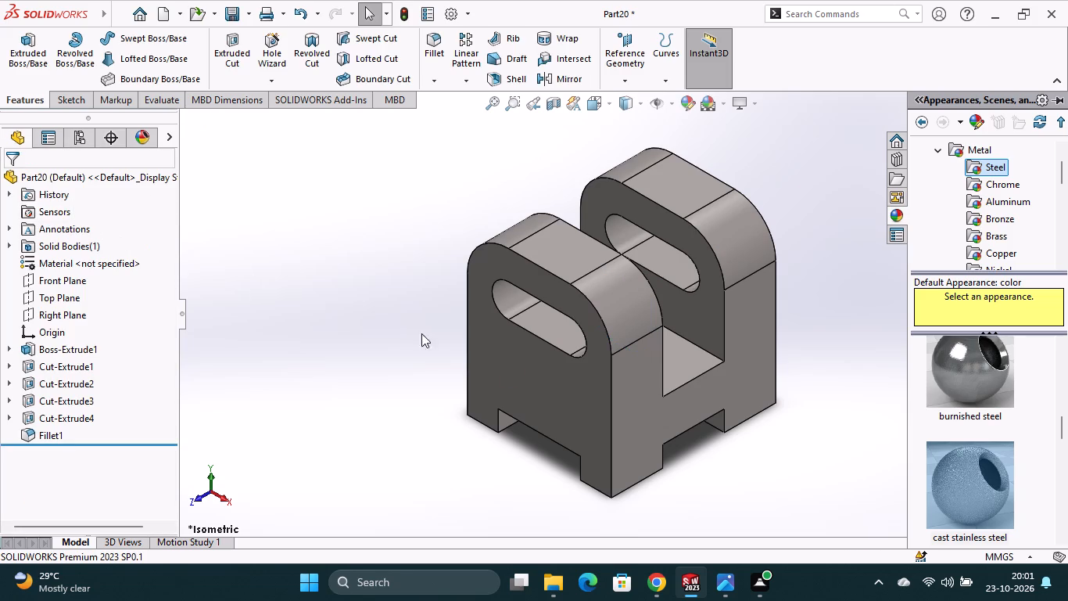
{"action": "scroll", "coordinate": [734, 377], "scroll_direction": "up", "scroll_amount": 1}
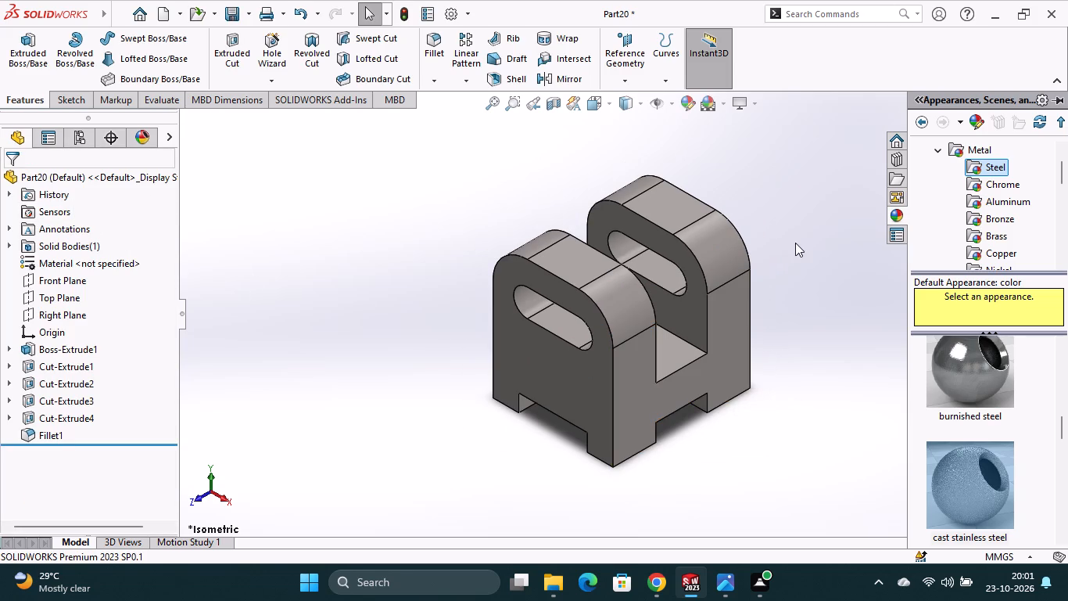
Save the part in the Solidworks folder under the file name Part76.
{"action": "left_click", "coordinate": [790, 225]}
{"action": "key", "text": "ctrl+s"}
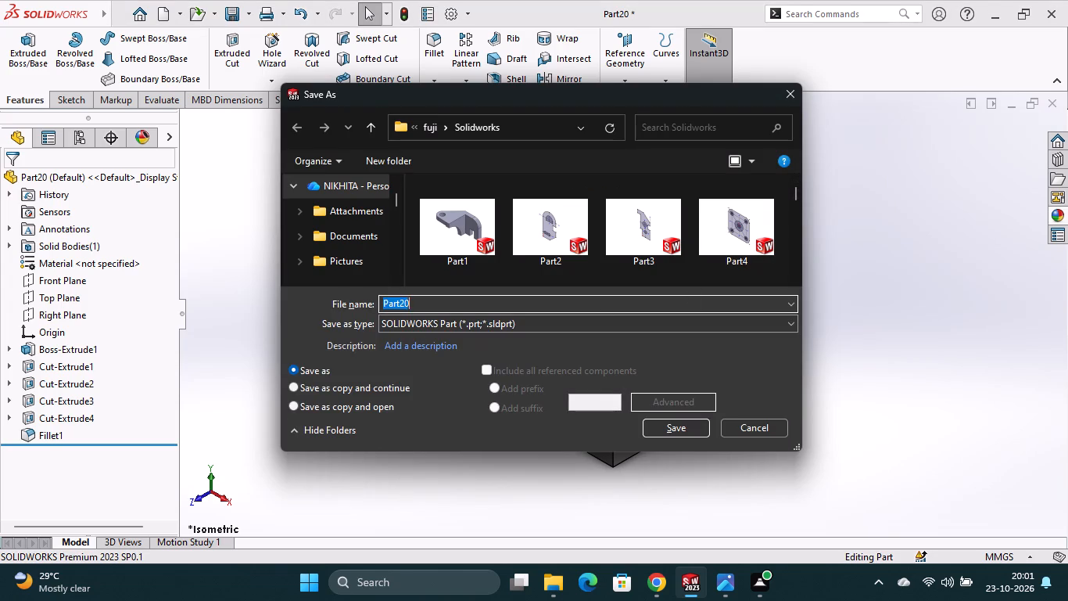
{"action": "left_click", "coordinate": [447, 304]}
{"action": "key", "text": "BackSpace"}
{"action": "key", "text": "BackSpace"}
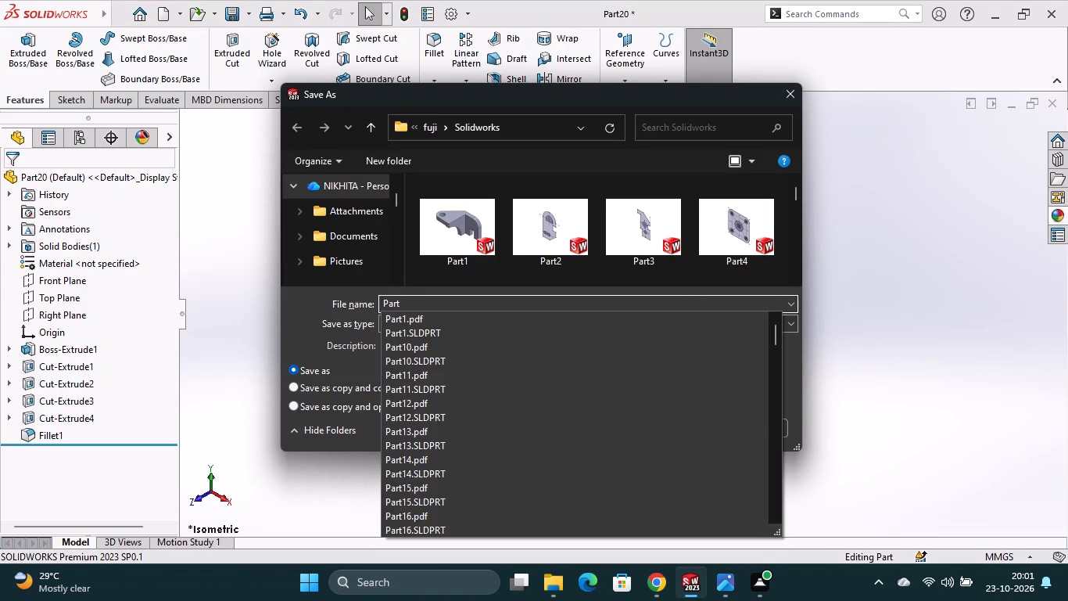
{"action": "key", "text": "7"}
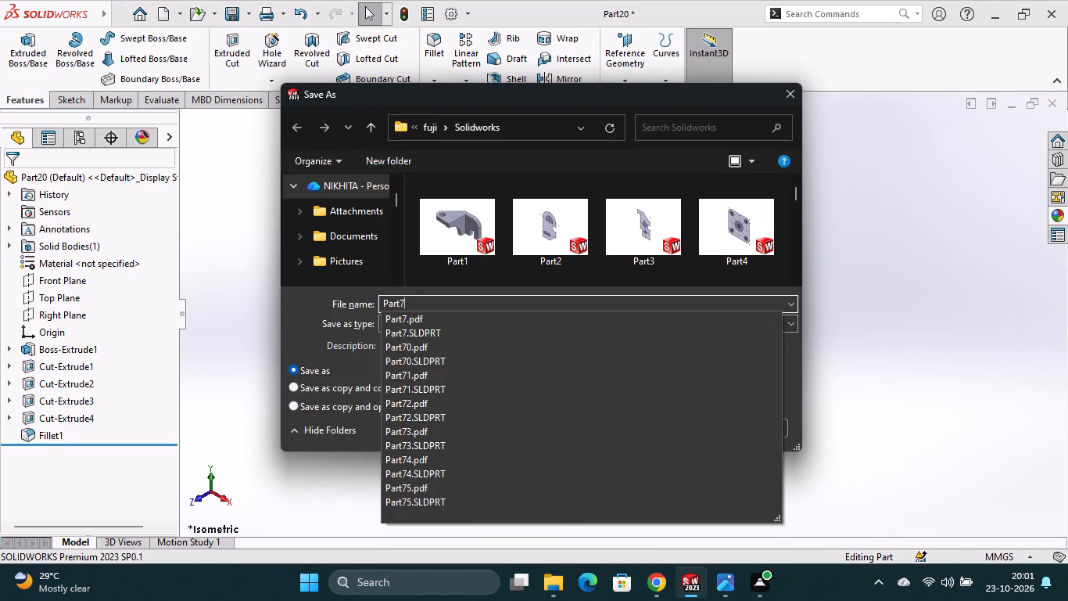
{"action": "key", "text": "6"}
{"action": "key", "text": "Return"}
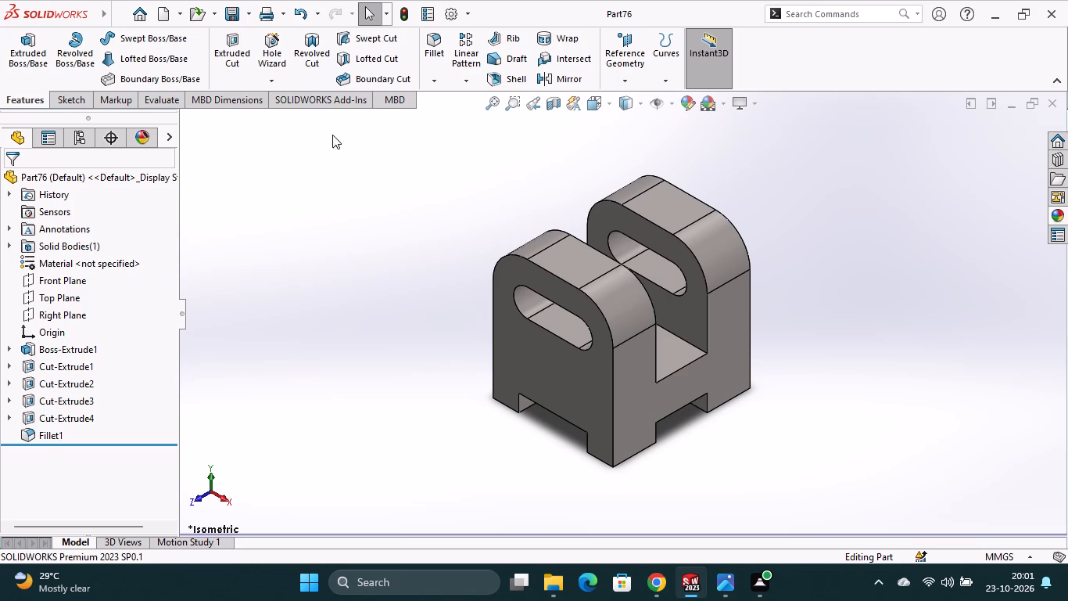
Save a copy of the part as an Adobe PDF file named Part76.
{"action": "left_click", "coordinate": [246, 20]}
{"action": "left_click", "coordinate": [253, 53]}
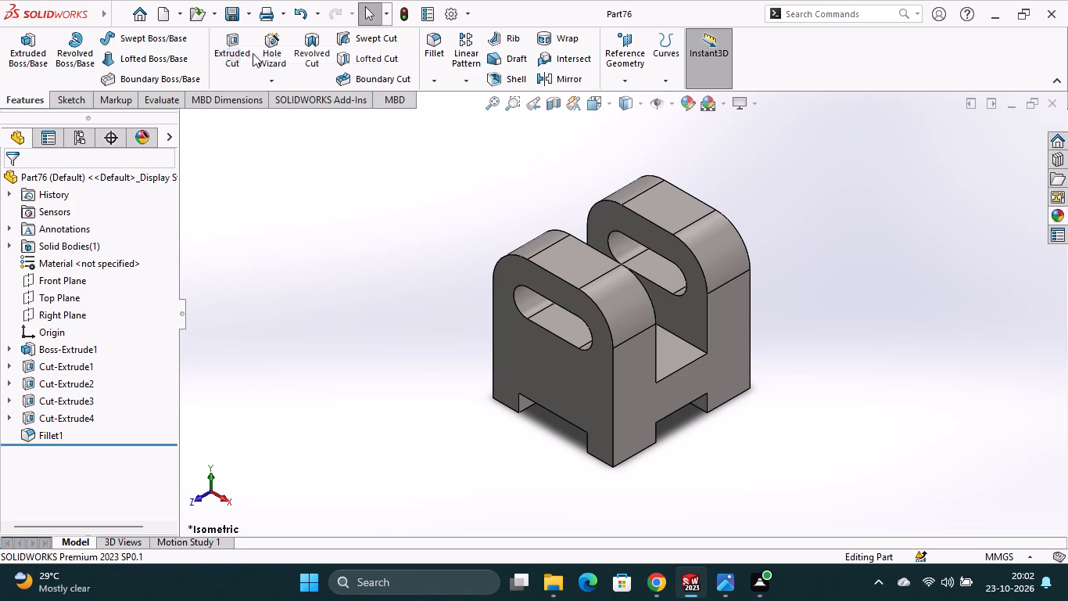
{"action": "left_click", "coordinate": [483, 324]}
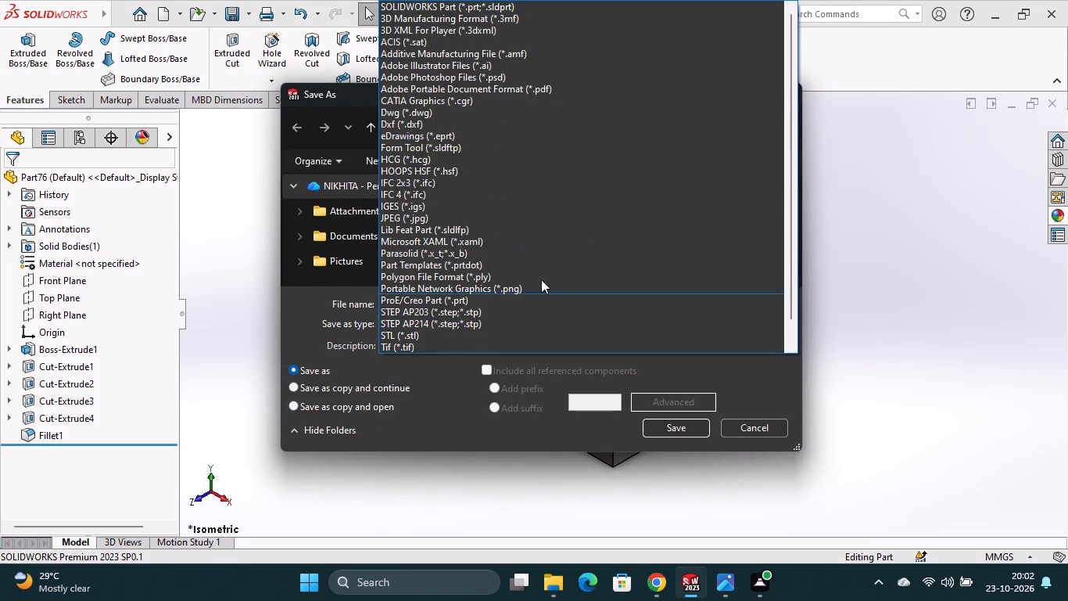
{"action": "left_click", "coordinate": [594, 90]}
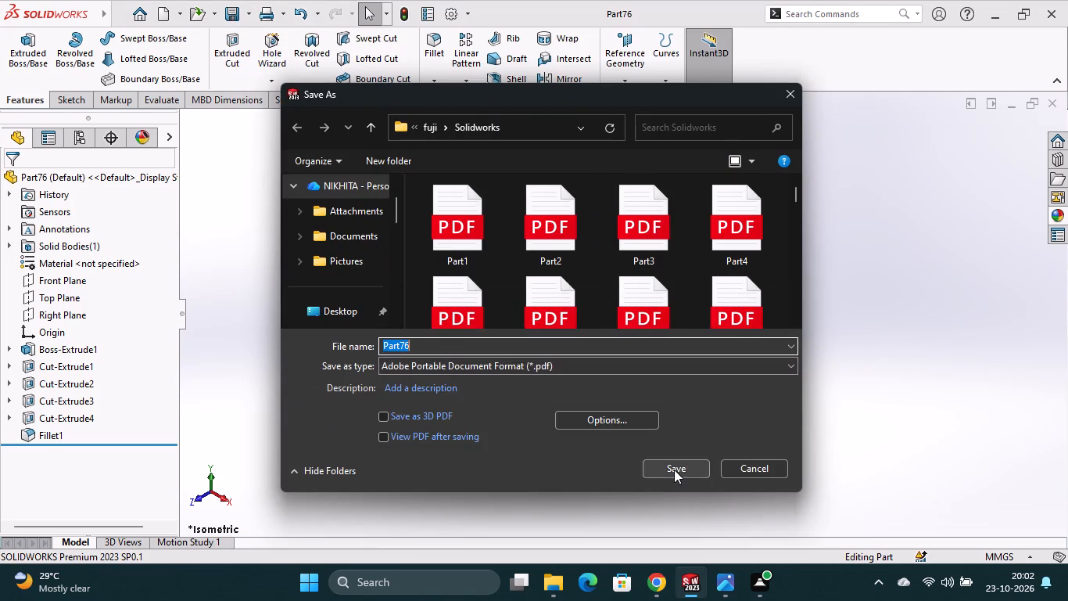
{"action": "left_click", "coordinate": [674, 470]}
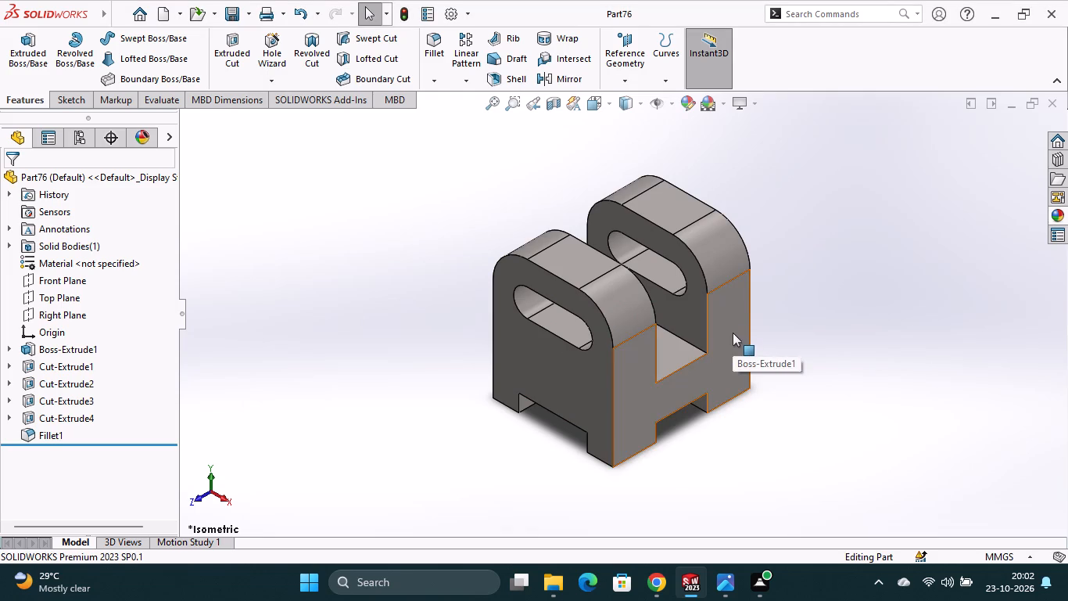
Examine the model and the base extrusion, including its sketch dimensions, without changing them.
{"action": "left_click", "coordinate": [676, 214]}
{"action": "left_click", "coordinate": [765, 226]}
{"action": "left_click", "coordinate": [665, 212]}
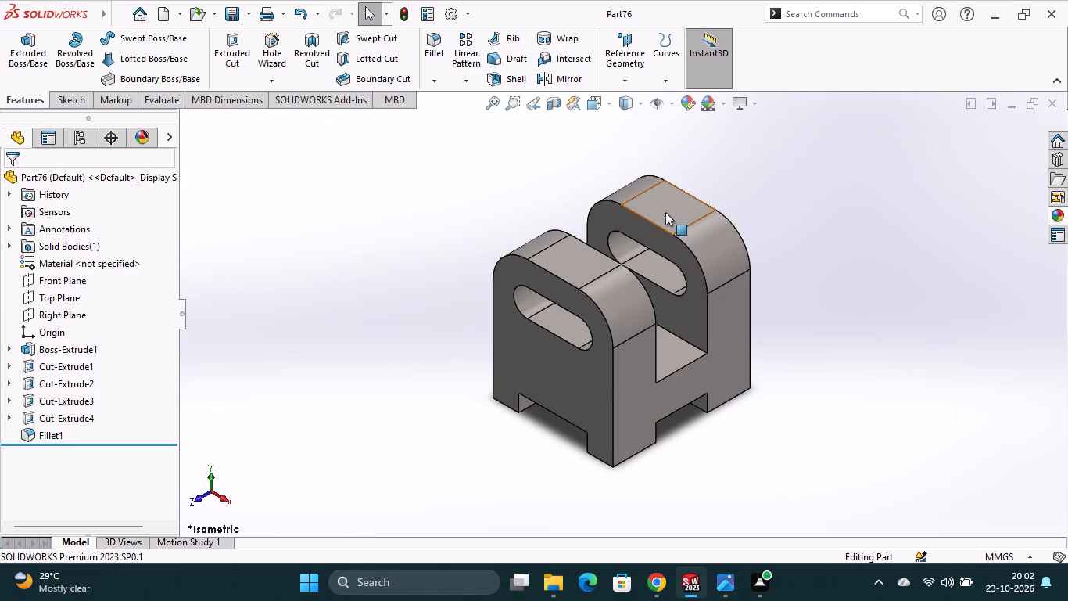
{"action": "middle_click_drag", "start_coordinate": [795, 257], "coordinate": [788, 266]}
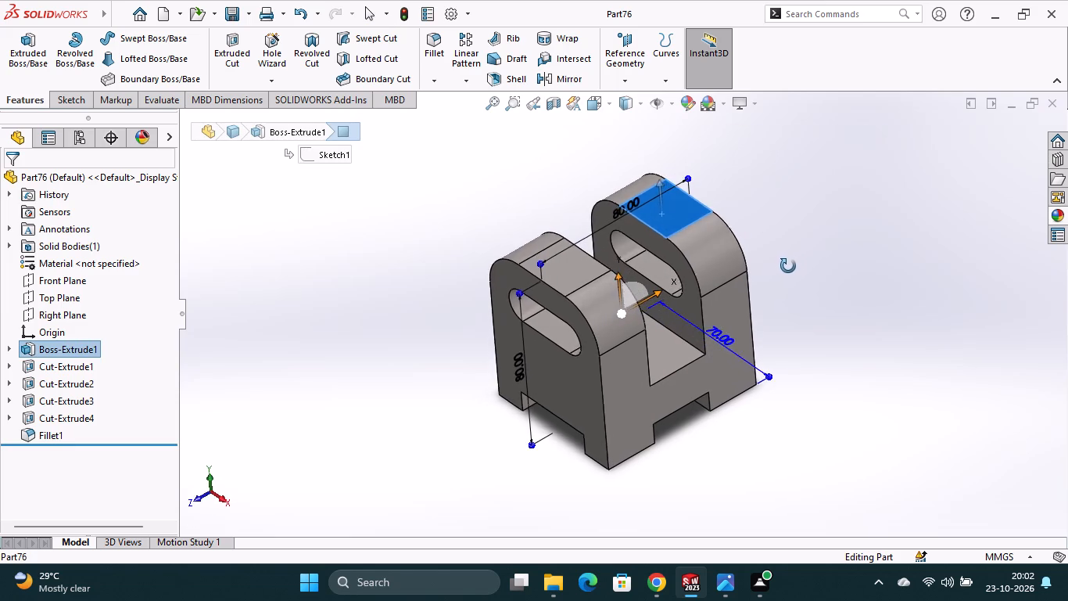
{"action": "middle_click_drag", "start_coordinate": [788, 266], "coordinate": [769, 240]}
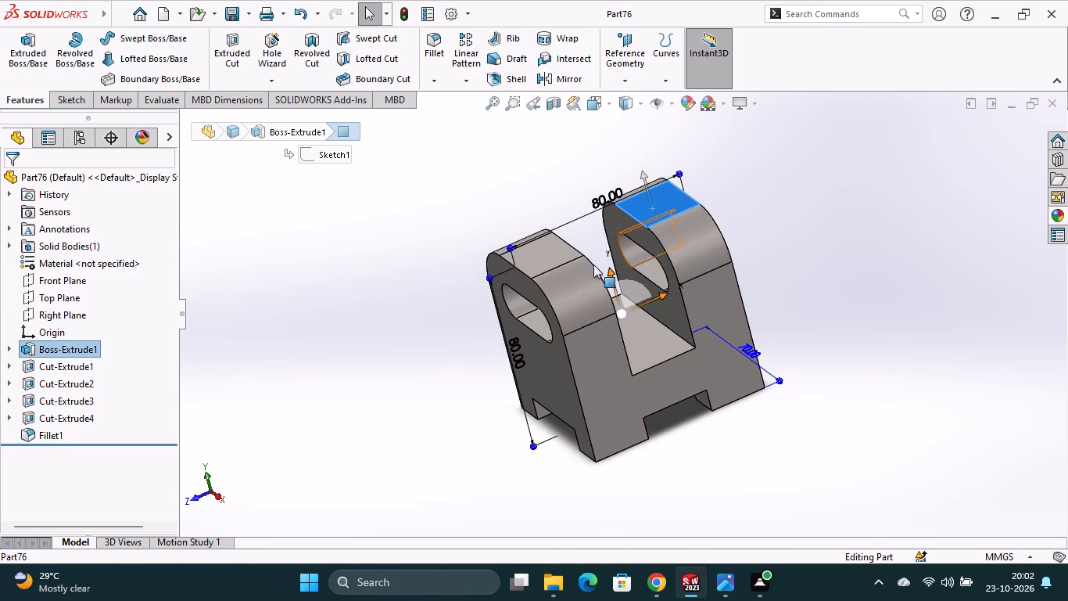
{"action": "left_click", "coordinate": [89, 353]}
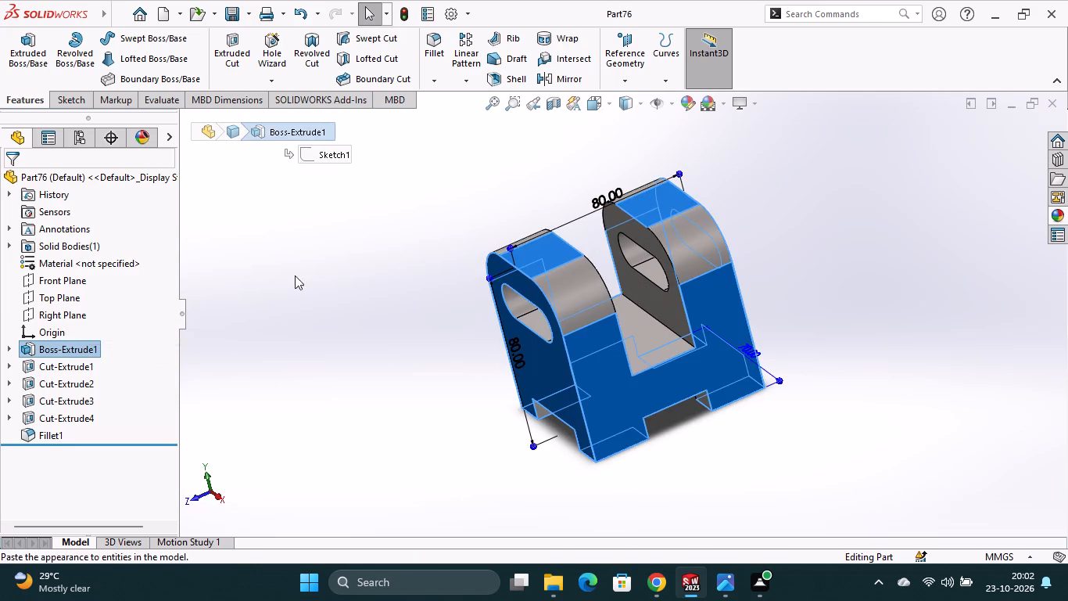
{"action": "left_click", "coordinate": [295, 275]}
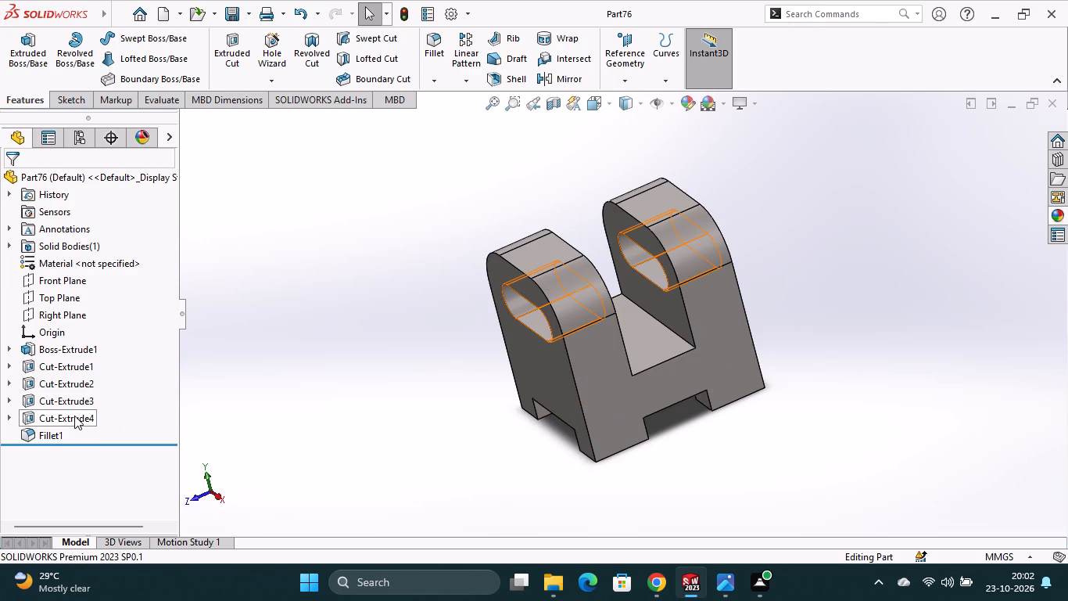
{"action": "left_click", "coordinate": [94, 351]}
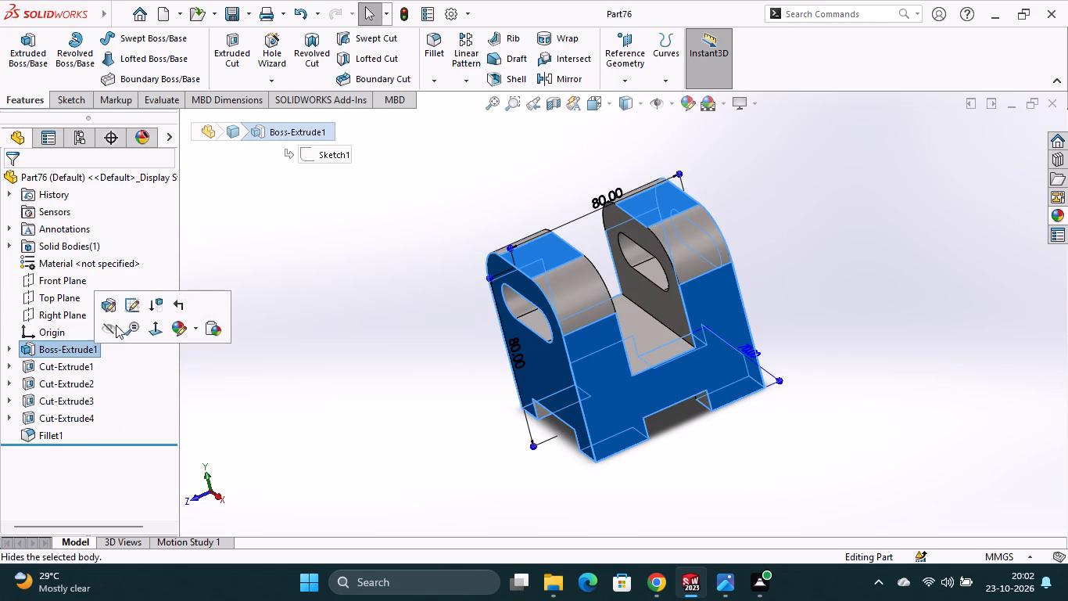
{"action": "left_click", "coordinate": [129, 310]}
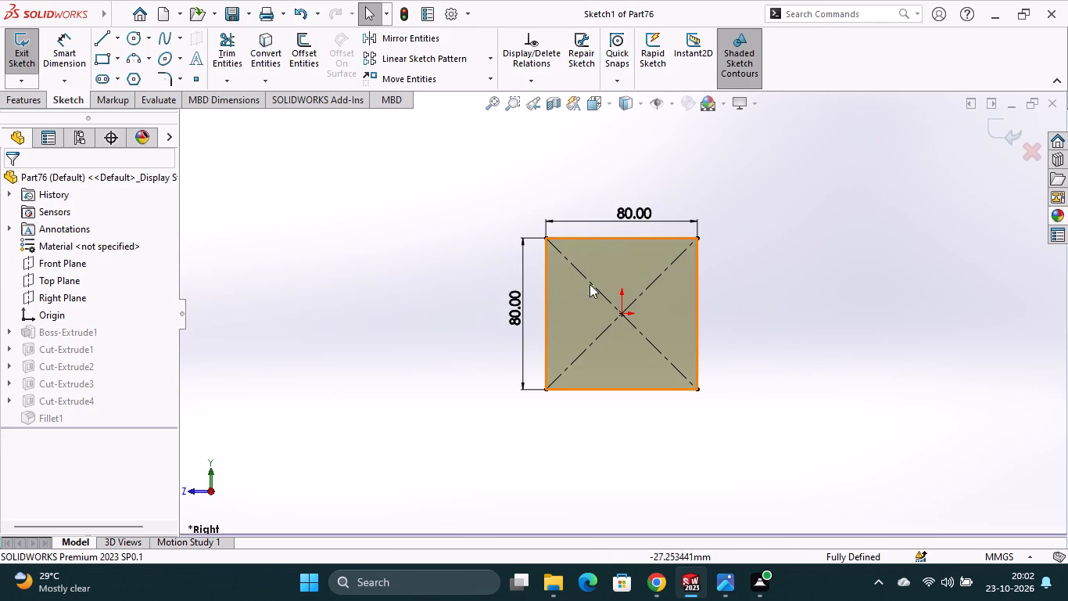
{"action": "left_click", "coordinate": [993, 139]}
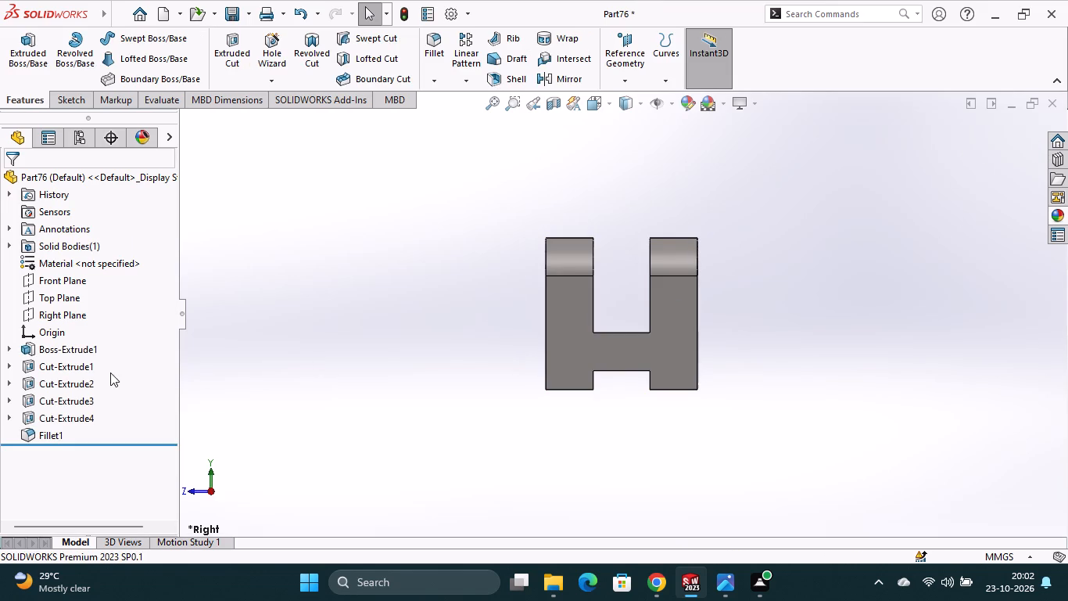
Edit the top slot's cut sketch, setting the distance from each slot side to the block's outer edge to 20 mm.
{"action": "left_click", "coordinate": [94, 368]}
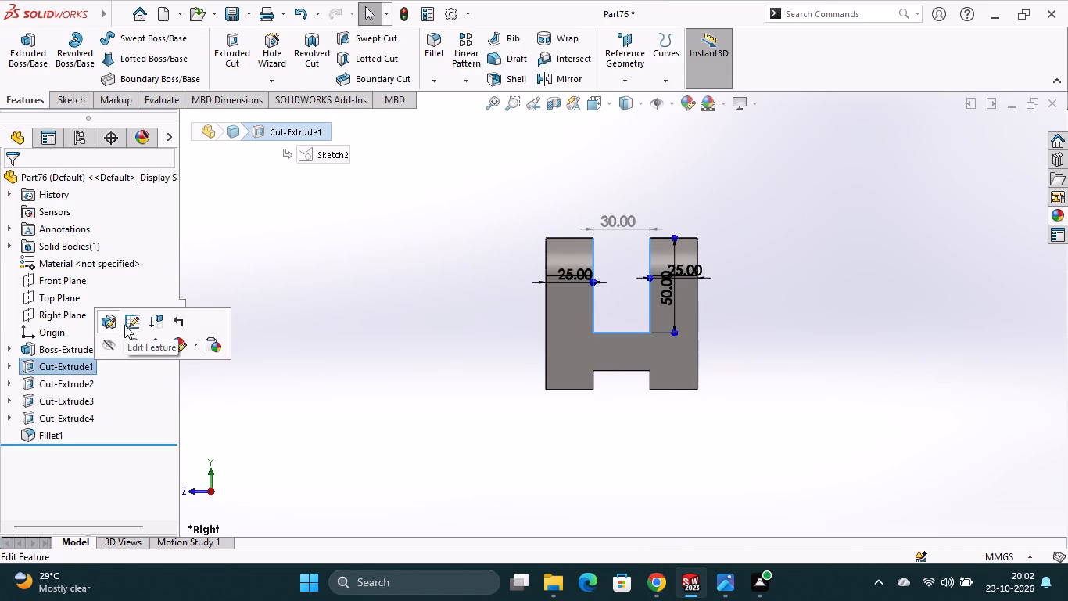
{"action": "left_click", "coordinate": [124, 325]}
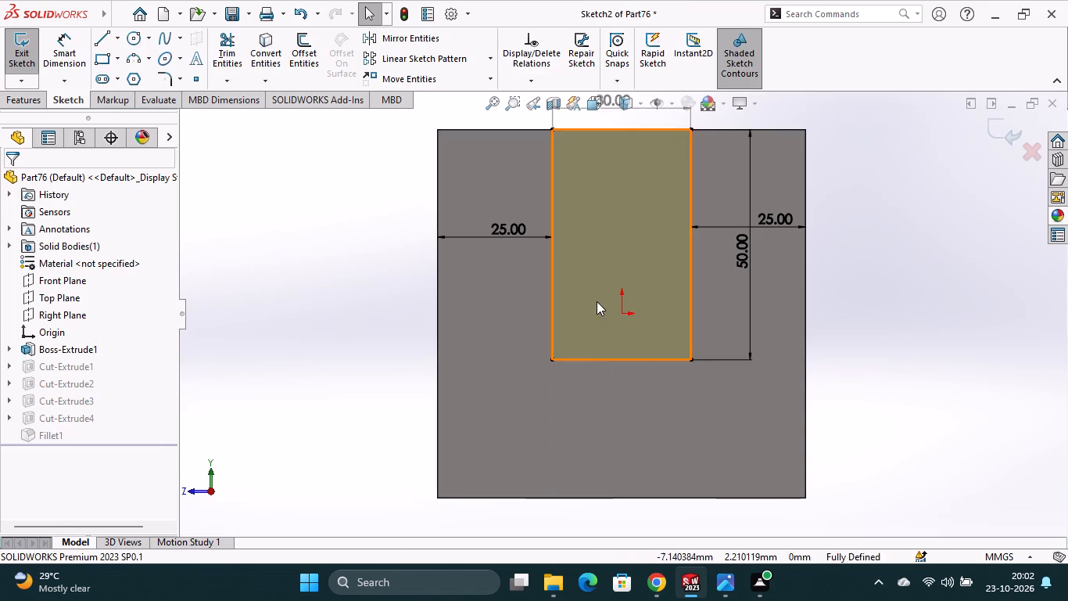
{"action": "scroll", "coordinate": [598, 301], "scroll_direction": "up", "scroll_amount": 1}
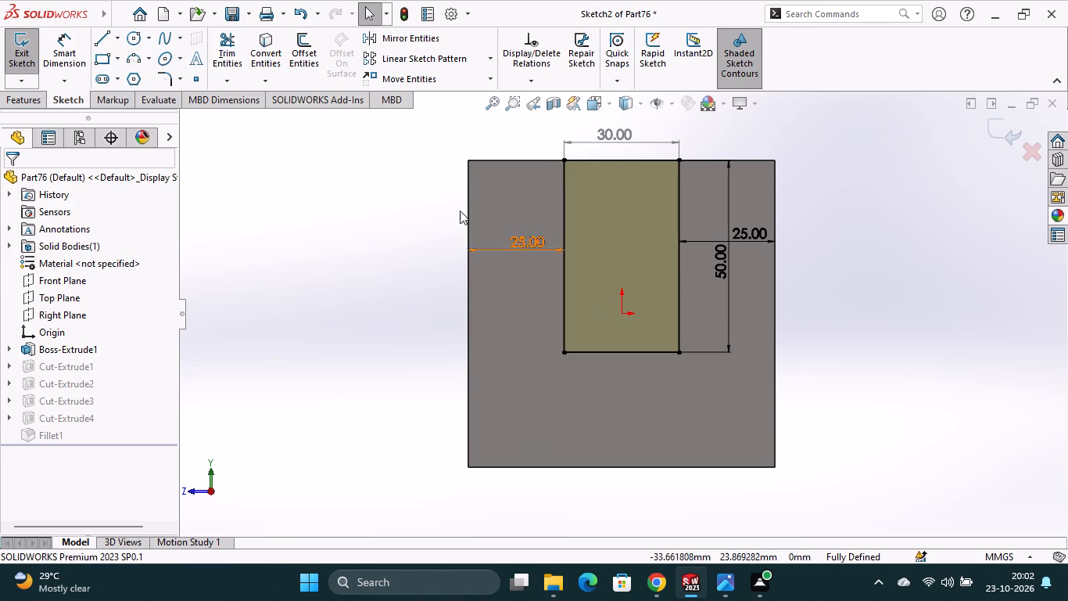
{"action": "double_click", "coordinate": [525, 248]}
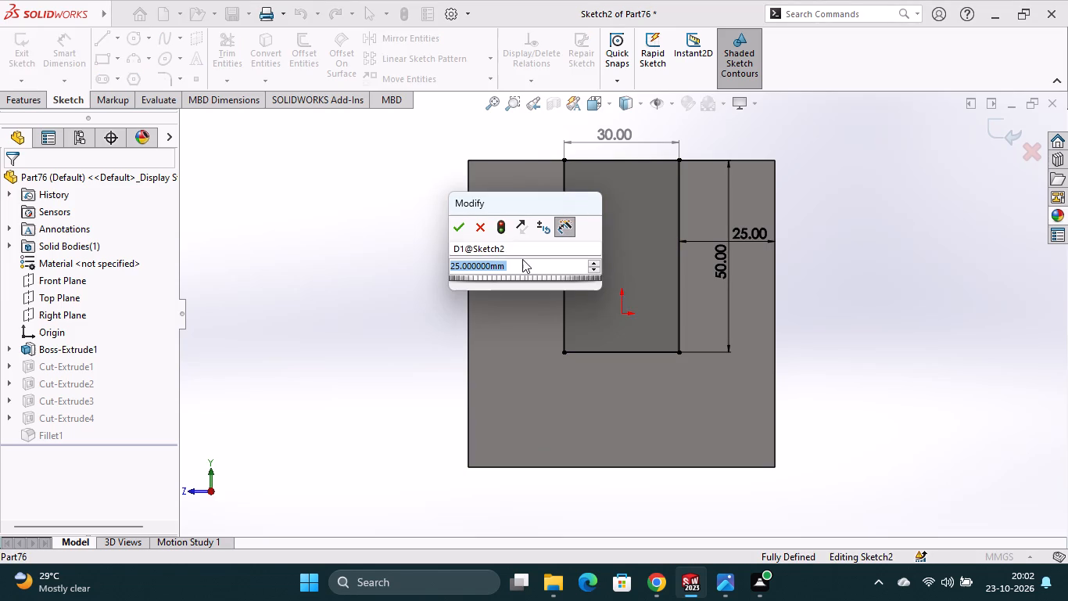
{"action": "type", "text": "20"}
{"action": "key", "text": "Return"}
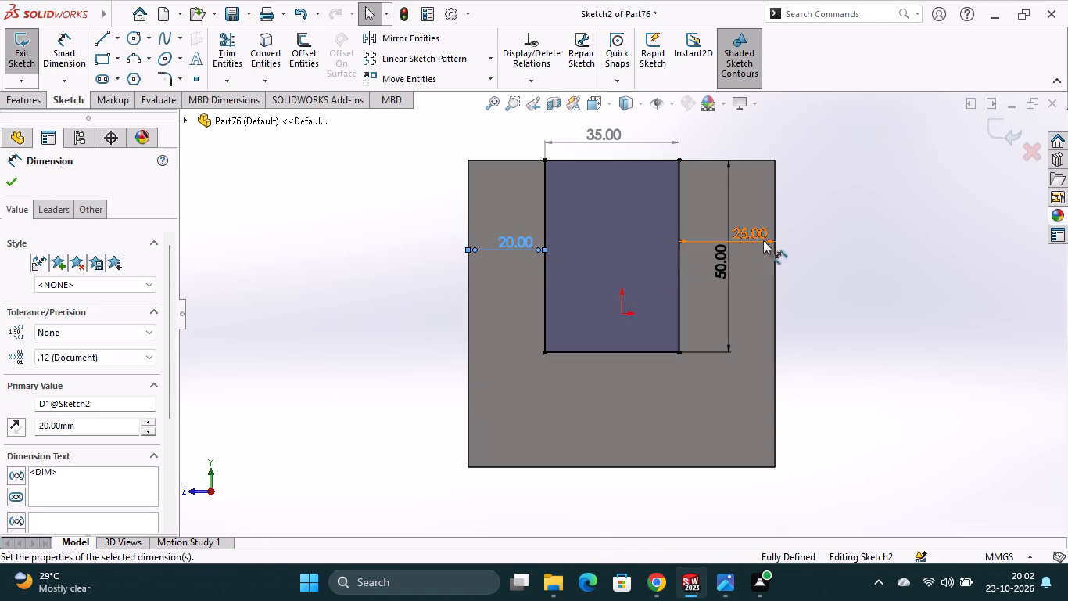
{"action": "double_click", "coordinate": [756, 238]}
{"action": "type", "text": "20"}
{"action": "key", "text": "Return"}
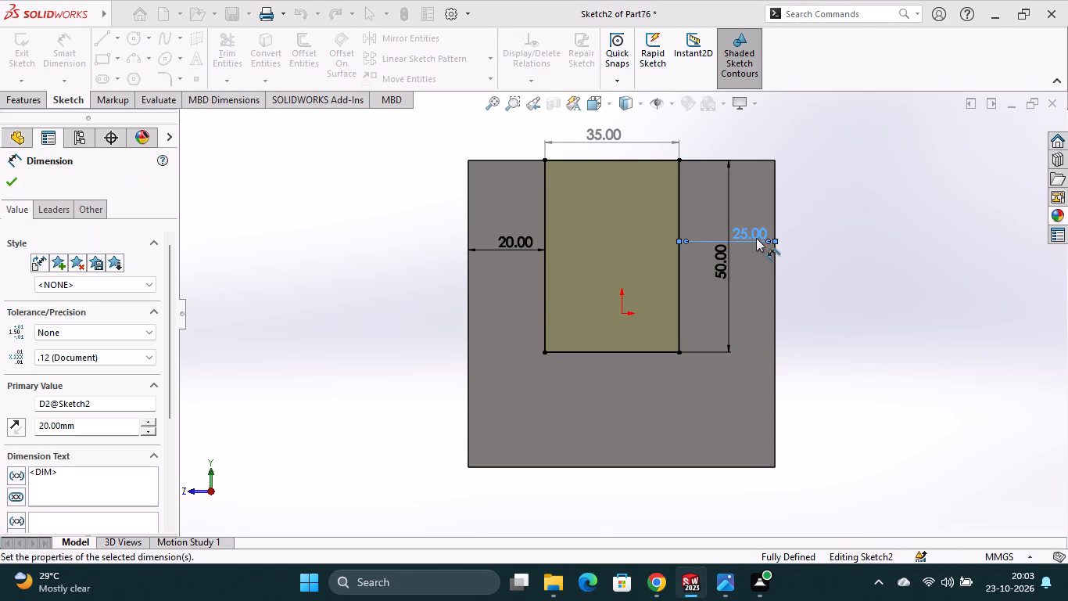
{"action": "left_click", "coordinate": [7, 180]}
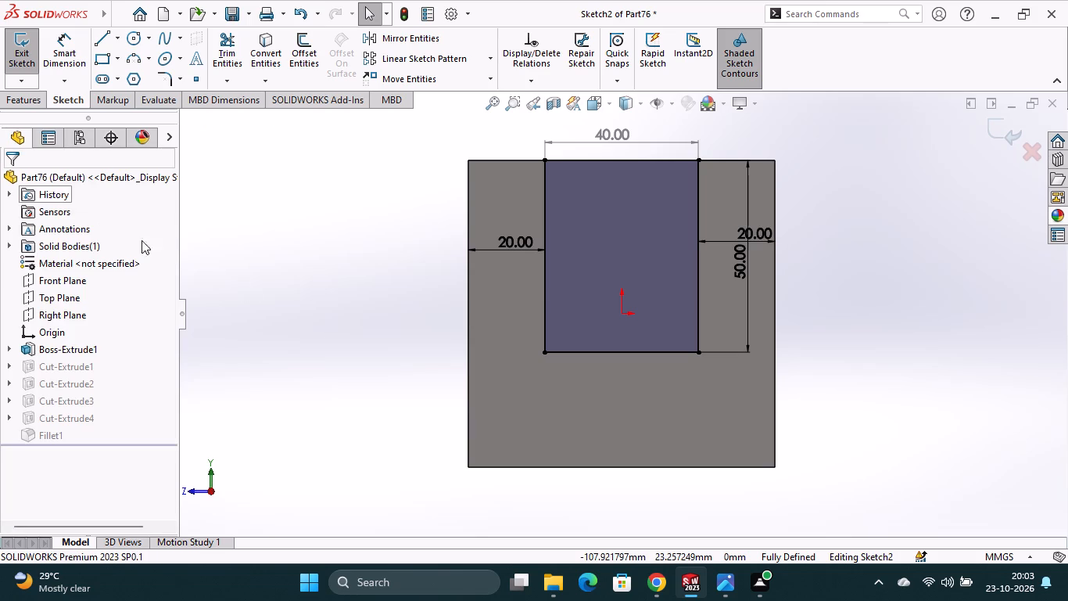
{"action": "left_click", "coordinate": [313, 317]}
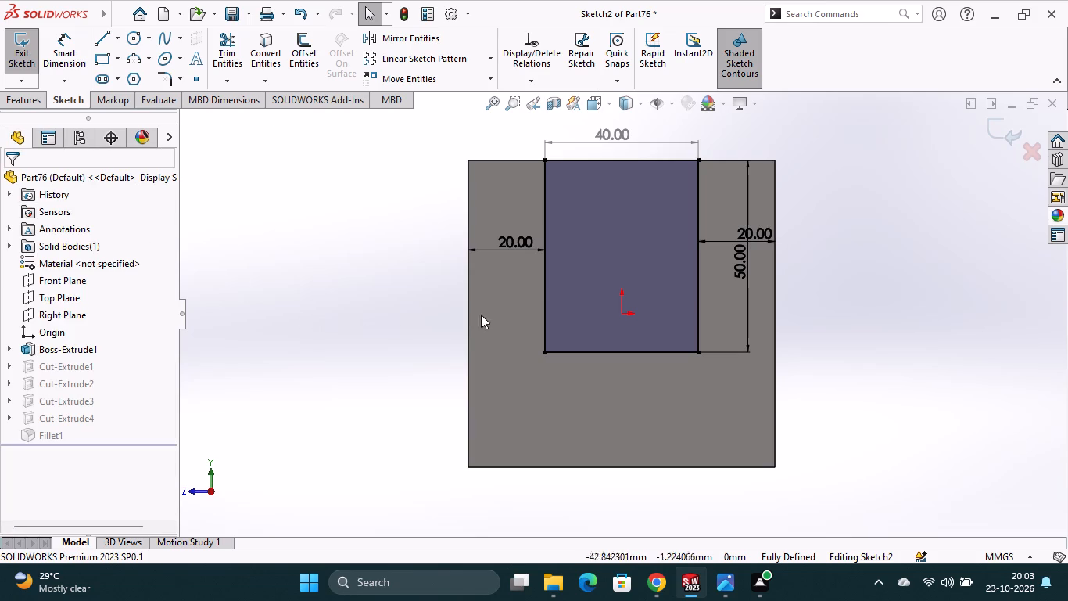
{"action": "left_click", "coordinate": [995, 133]}
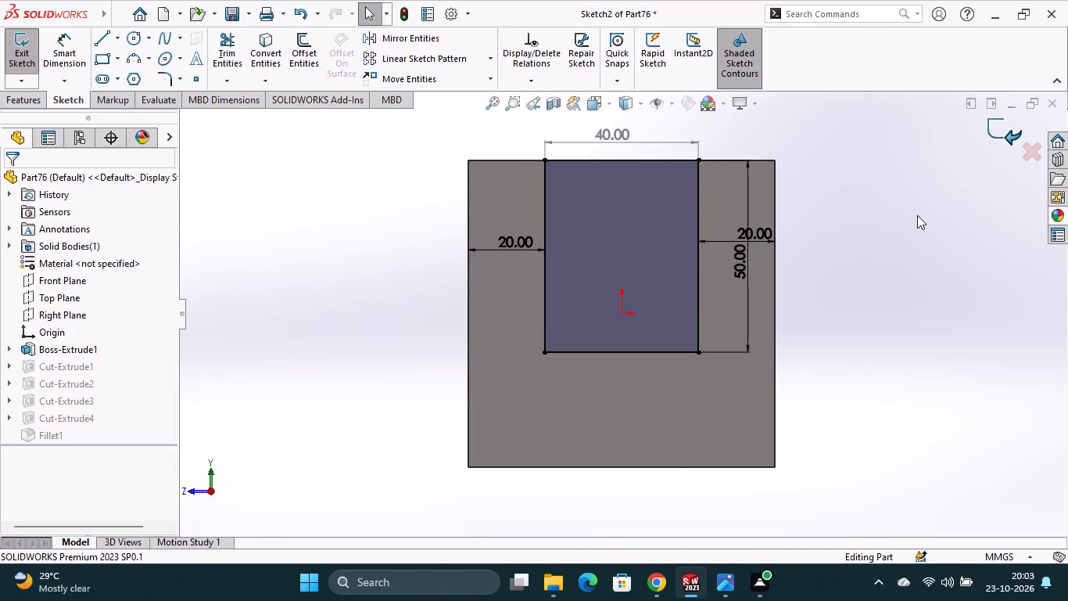
Check the widened top slot from different angles and save the updated part.
{"action": "middle_click_drag", "start_coordinate": [883, 256], "coordinate": [945, 321]}
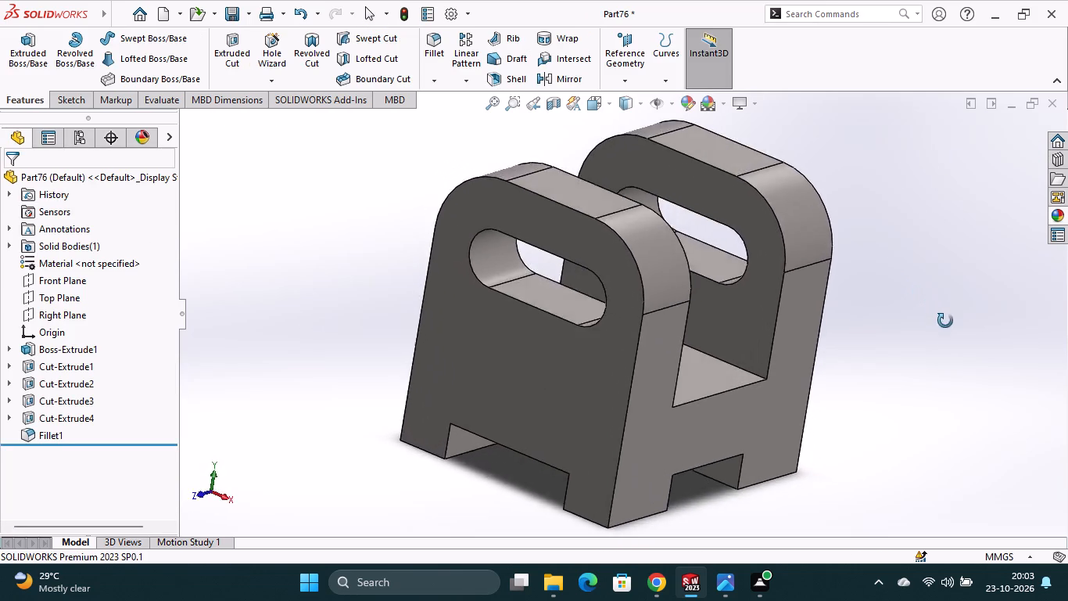
{"action": "middle_click_drag", "start_coordinate": [945, 321], "coordinate": [894, 309]}
{"action": "key", "text": "ctrl+s"}
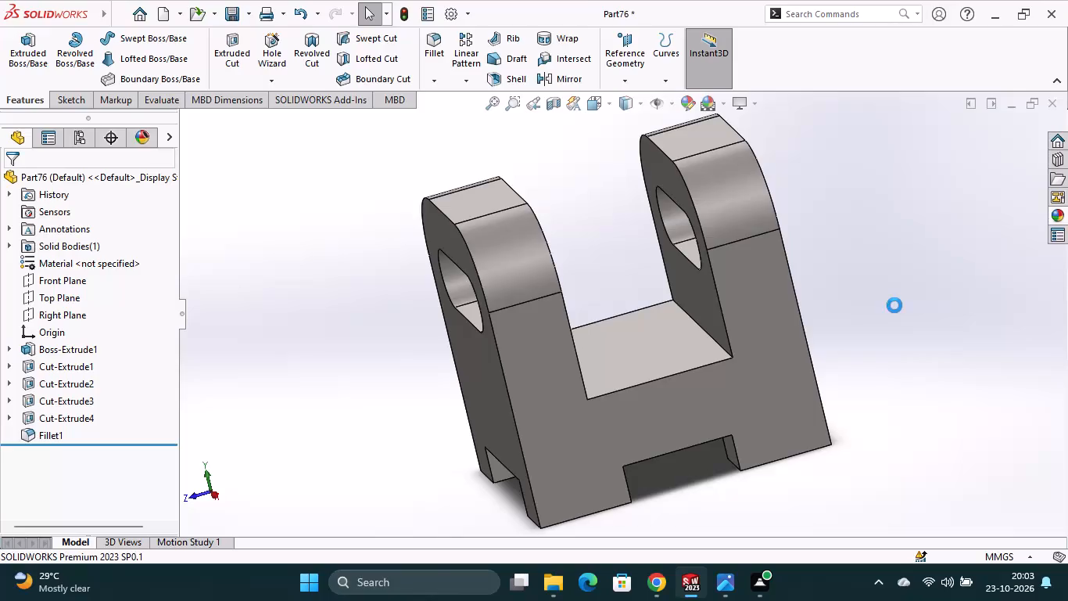
{"action": "key", "text": "ctrl+s"}
{"action": "key", "text": "ctrl+s"}
{"action": "key", "text": "ctrl+s"}
{"action": "key", "text": "ctrl+s"}
{"action": "key", "text": "ctrl+s"}
{"action": "left_click", "coordinate": [237, 18]}
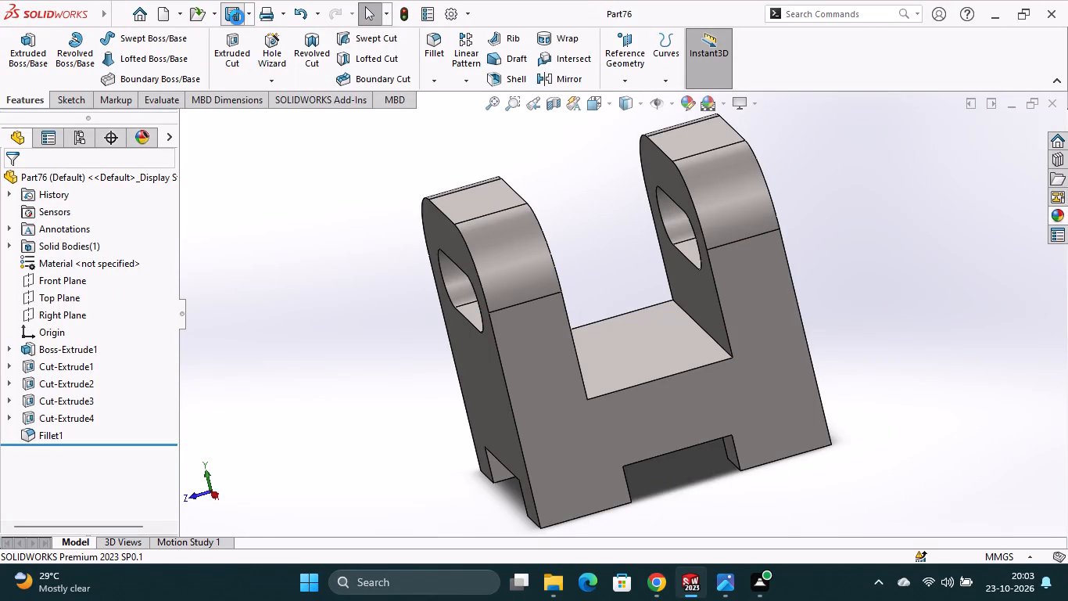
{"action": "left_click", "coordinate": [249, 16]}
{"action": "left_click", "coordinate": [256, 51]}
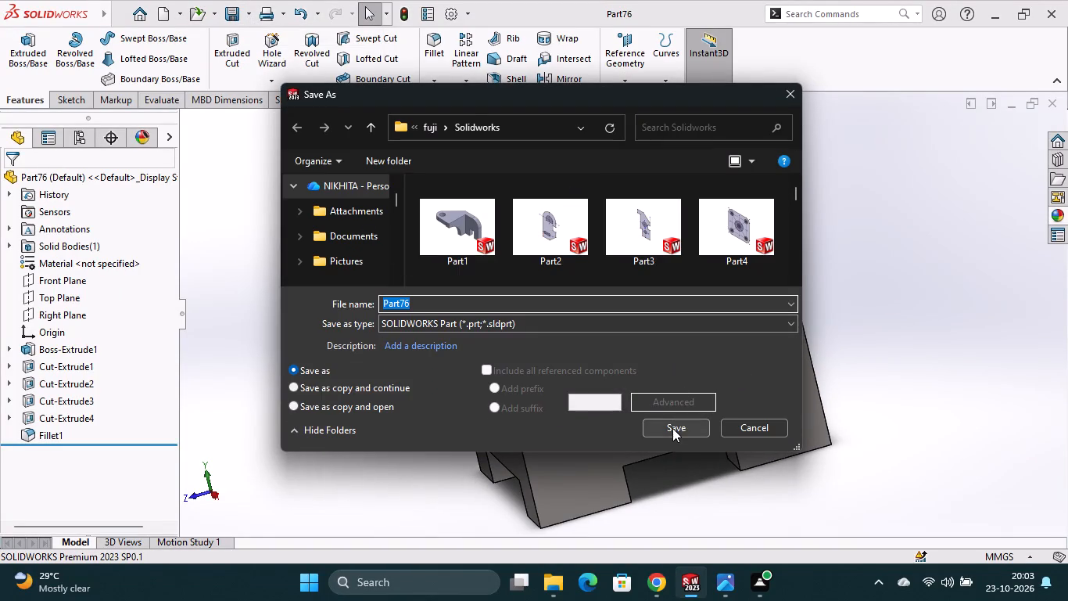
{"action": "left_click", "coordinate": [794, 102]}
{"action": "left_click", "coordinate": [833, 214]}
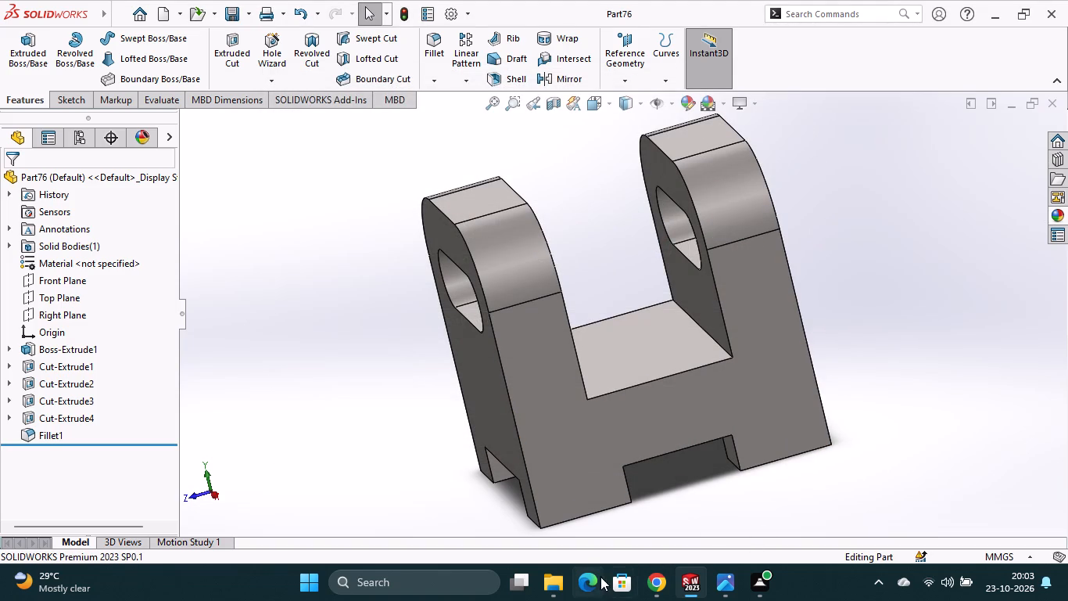
Switch to File Explorer and locate the Part76 files in the Solidworks folder.
{"action": "left_click", "coordinate": [557, 583]}
{"action": "left_click", "coordinate": [506, 515]}
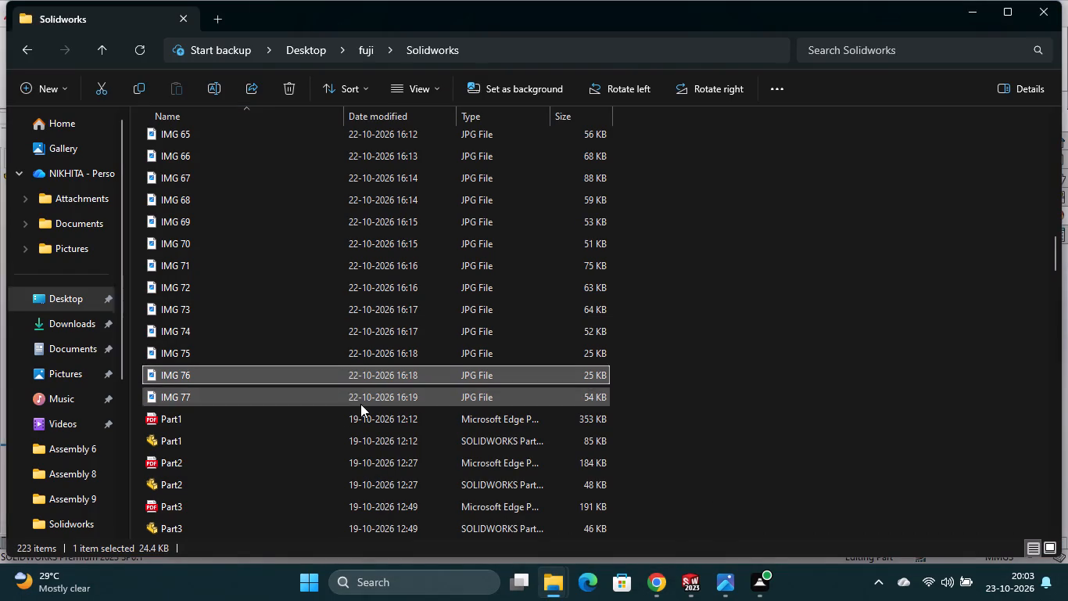
{"action": "scroll", "coordinate": [351, 429], "scroll_direction": "down", "scroll_amount": 4}
{"action": "scroll", "coordinate": [420, 399], "scroll_direction": "down", "scroll_amount": 20}
{"action": "scroll", "coordinate": [420, 399], "scroll_direction": "down", "scroll_amount": 13}
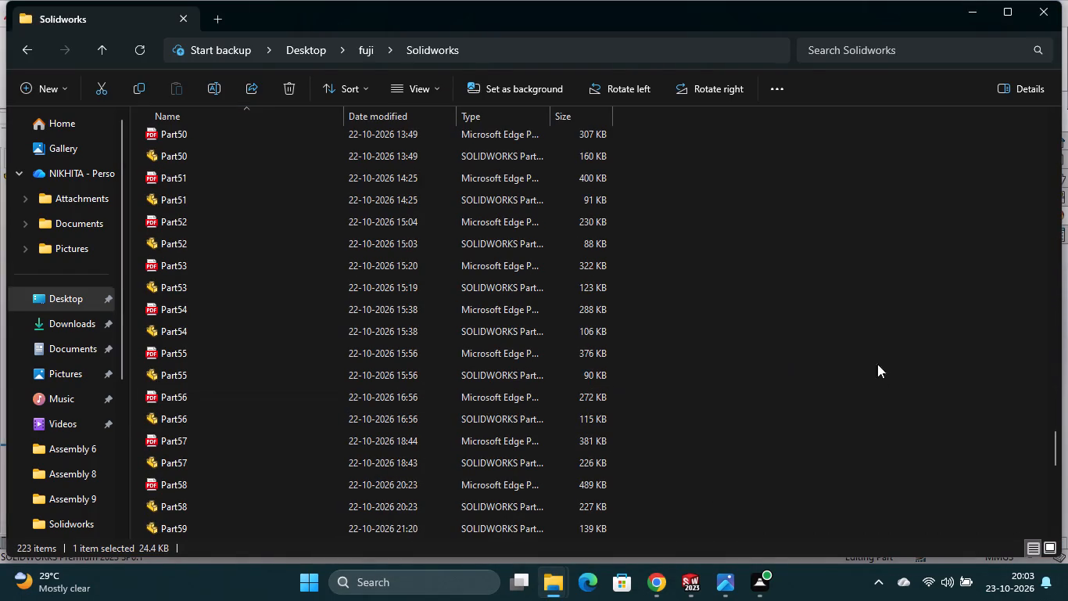
{"action": "left_click_drag", "start_coordinate": [1055, 450], "coordinate": [1061, 524]}
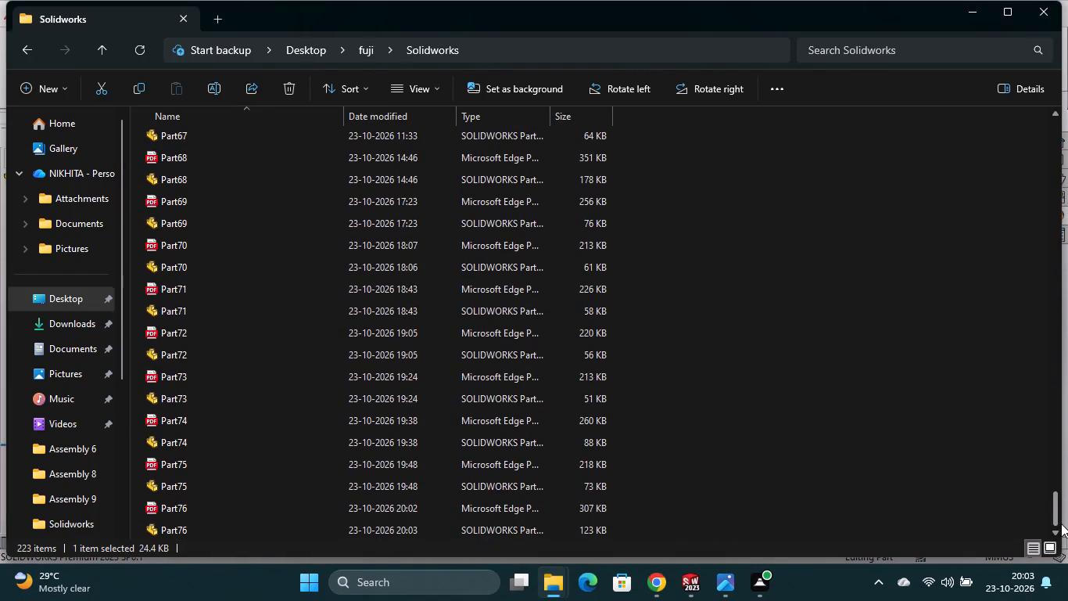
{"action": "left_click_drag", "start_coordinate": [1061, 524], "coordinate": [1061, 524]}
{"action": "scroll", "coordinate": [279, 490], "scroll_direction": "down", "scroll_amount": 5}
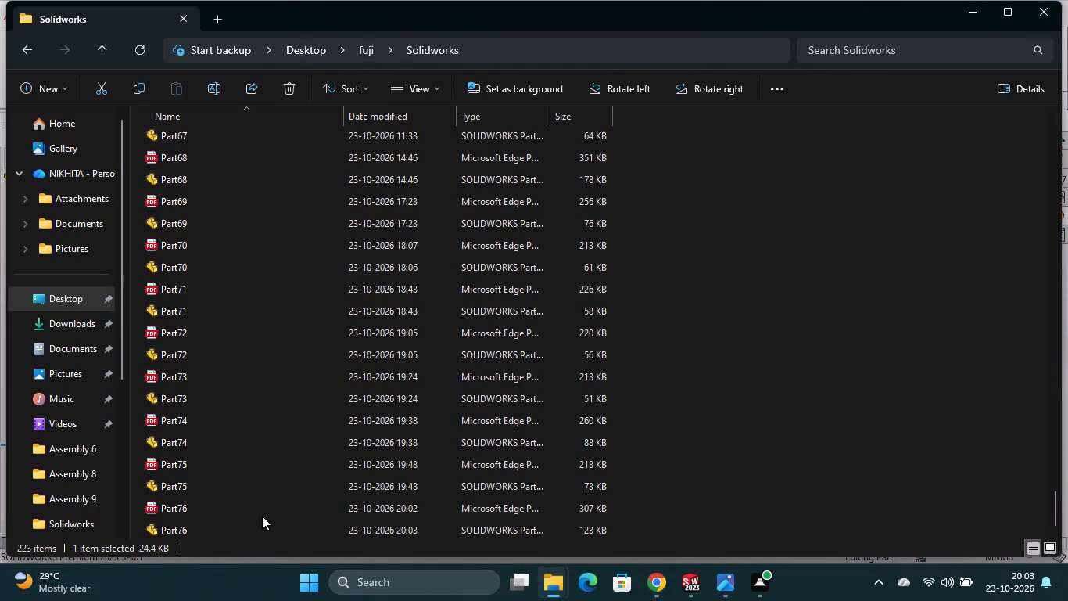
Open the Part76 PDF to review the exported view of the block, and close it again.
{"action": "double_click", "coordinate": [262, 515]}
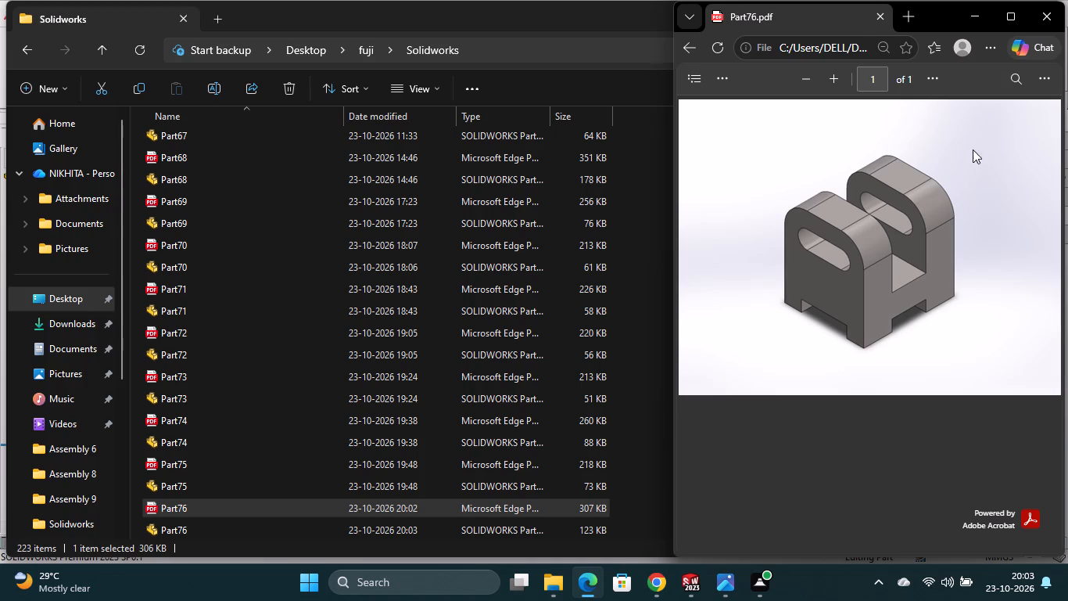
{"action": "left_click", "coordinate": [1035, 19]}
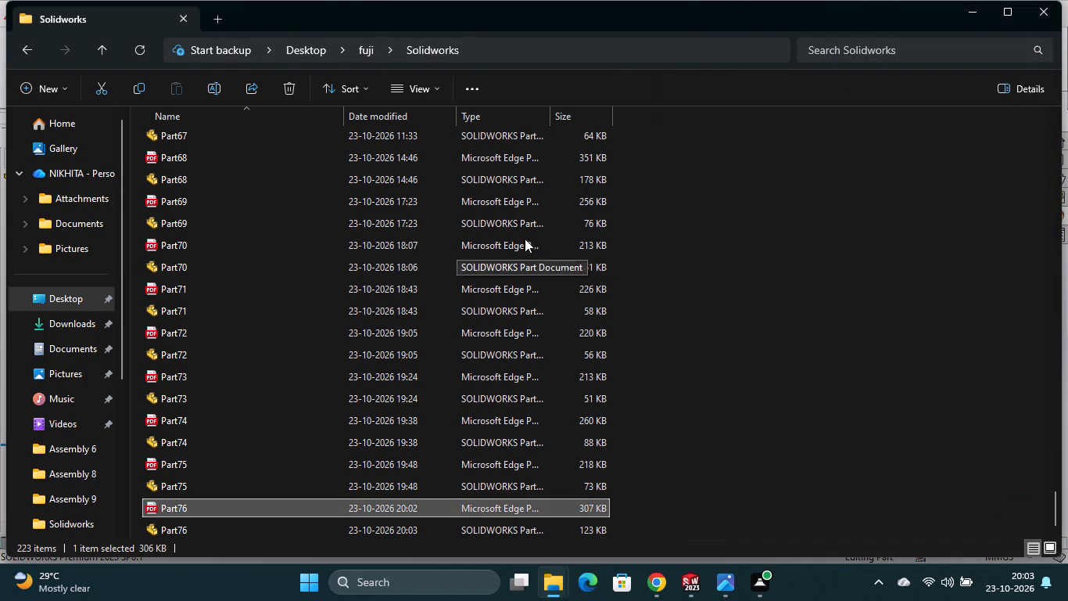
Return to SOLIDWORKS and export the updated block as the PDF Part76 in the Solidworks folder, replacing the existing PDF.
{"action": "left_click", "coordinate": [972, 14]}
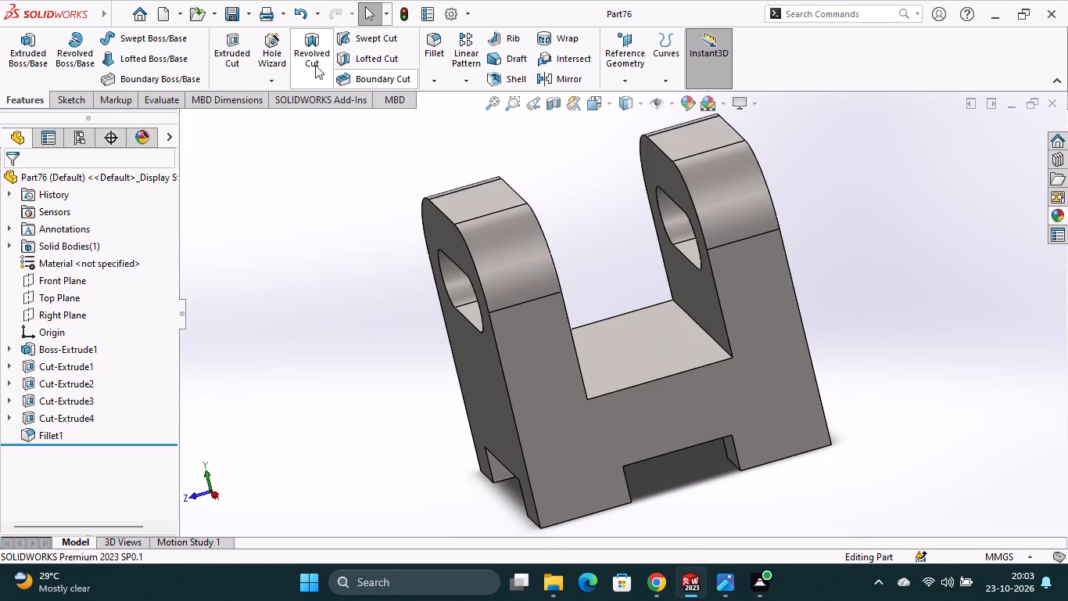
{"action": "left_click", "coordinate": [247, 16]}
{"action": "left_click", "coordinate": [249, 60]}
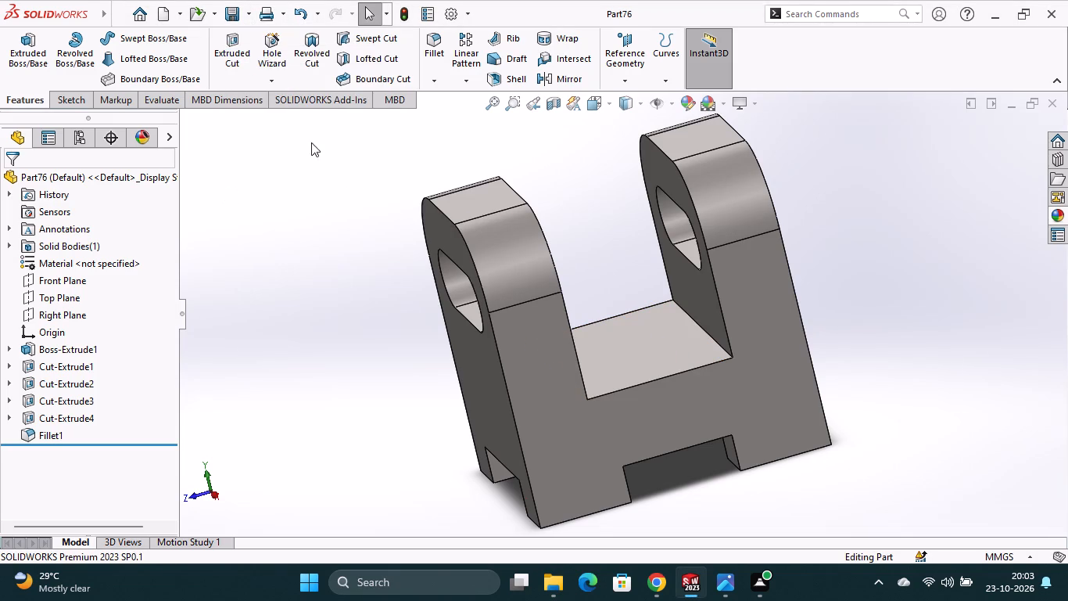
{"action": "left_click", "coordinate": [568, 325]}
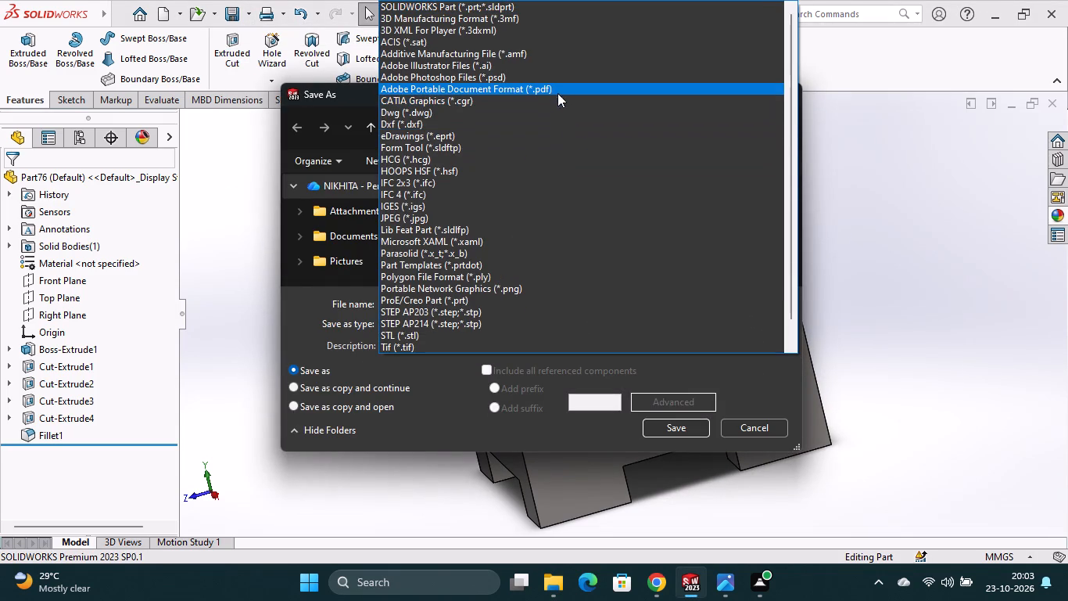
{"action": "left_click", "coordinate": [560, 89]}
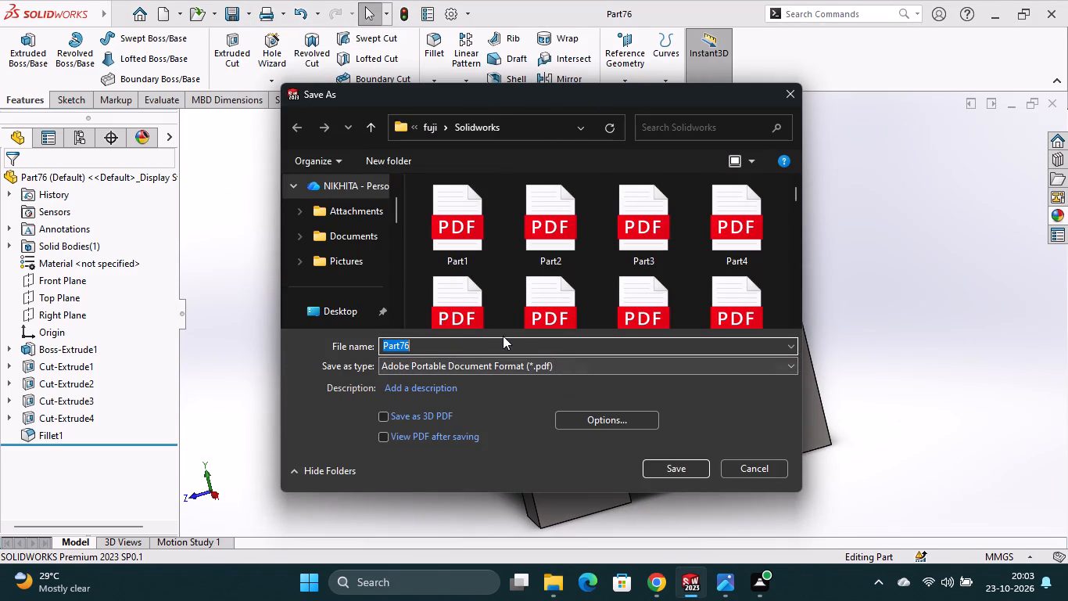
{"action": "left_click", "coordinate": [659, 470]}
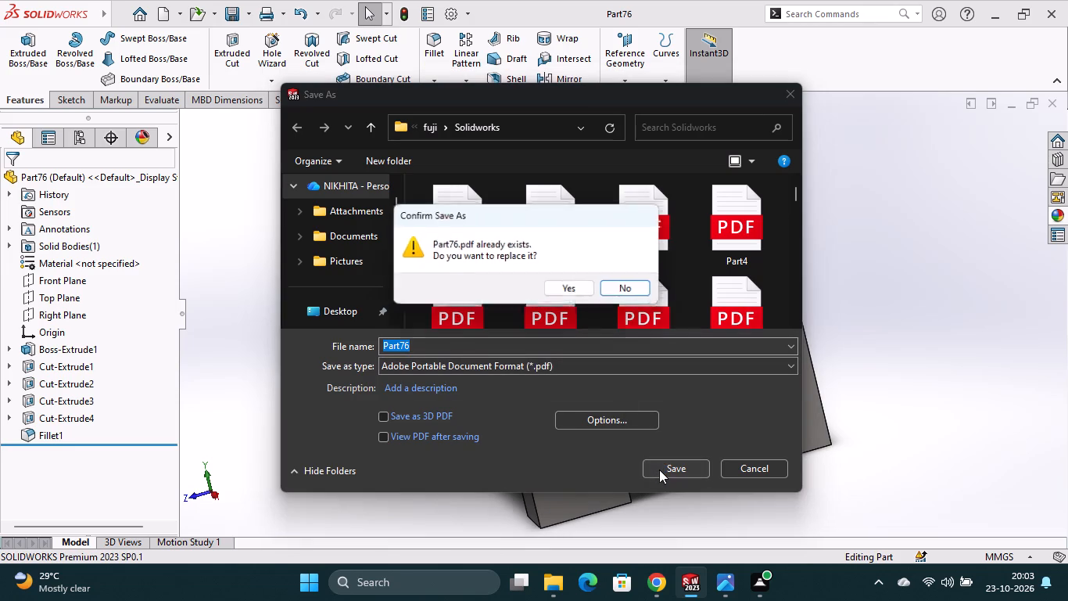
{"action": "left_click", "coordinate": [578, 289]}
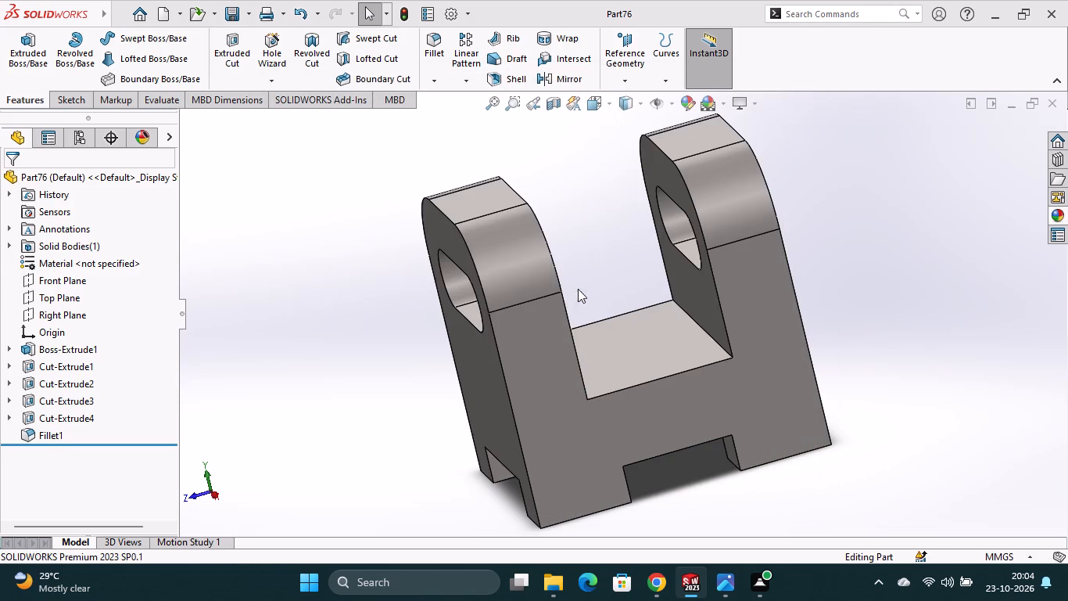
Save the model as the SOLIDWORKS part Part76 in the Solidworks folder, overwriting the existing part file.
{"action": "left_click", "coordinate": [245, 9]}
{"action": "left_click", "coordinate": [273, 41]}
{"action": "left_click", "coordinate": [251, 19]}
{"action": "left_click", "coordinate": [249, 49]}
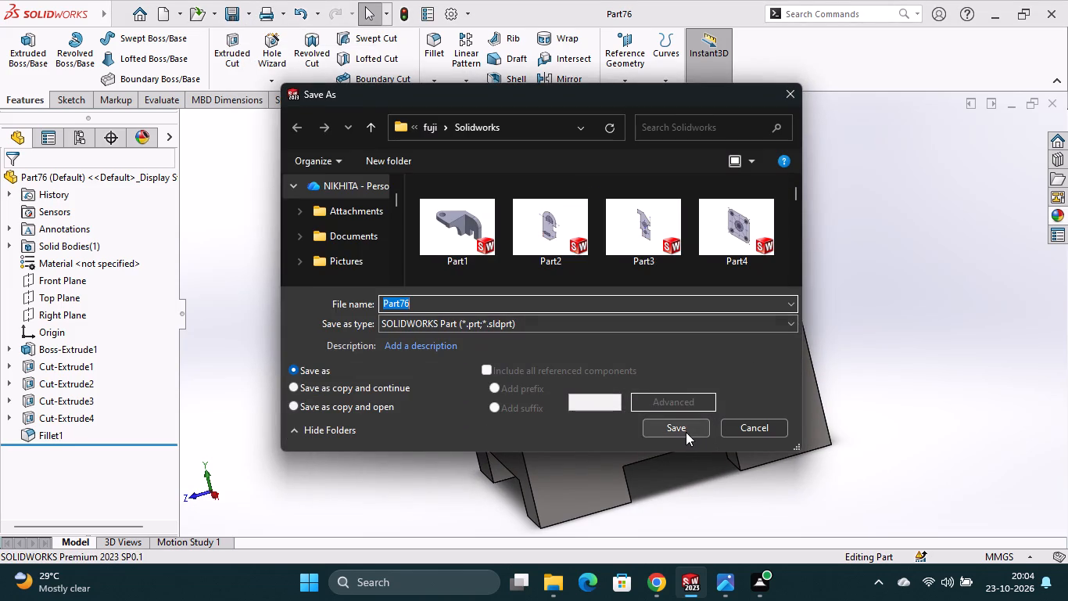
{"action": "left_click", "coordinate": [686, 432]}
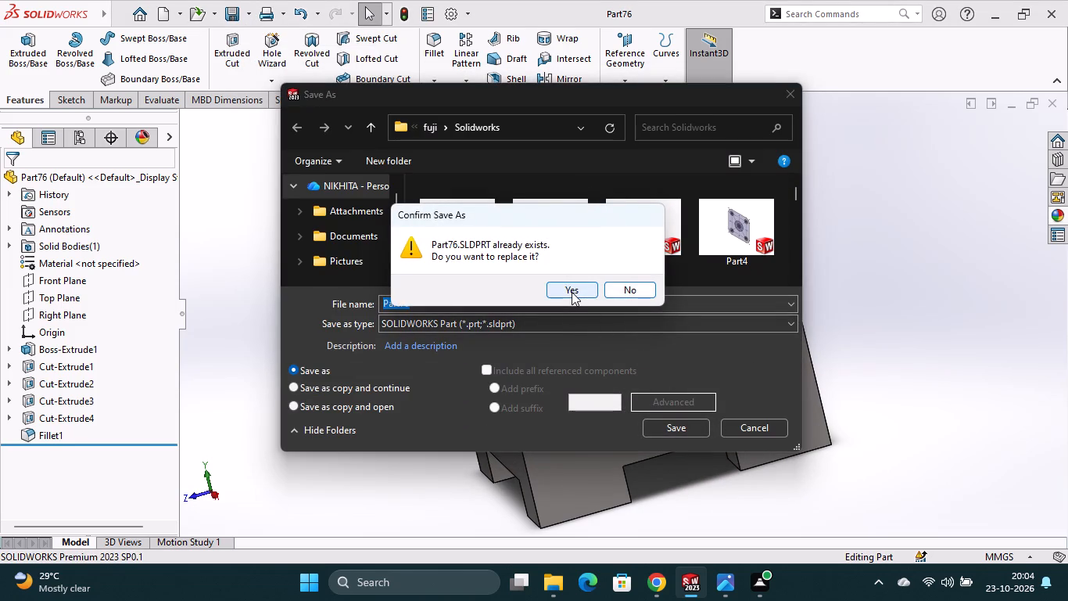
{"action": "left_click", "coordinate": [572, 292]}
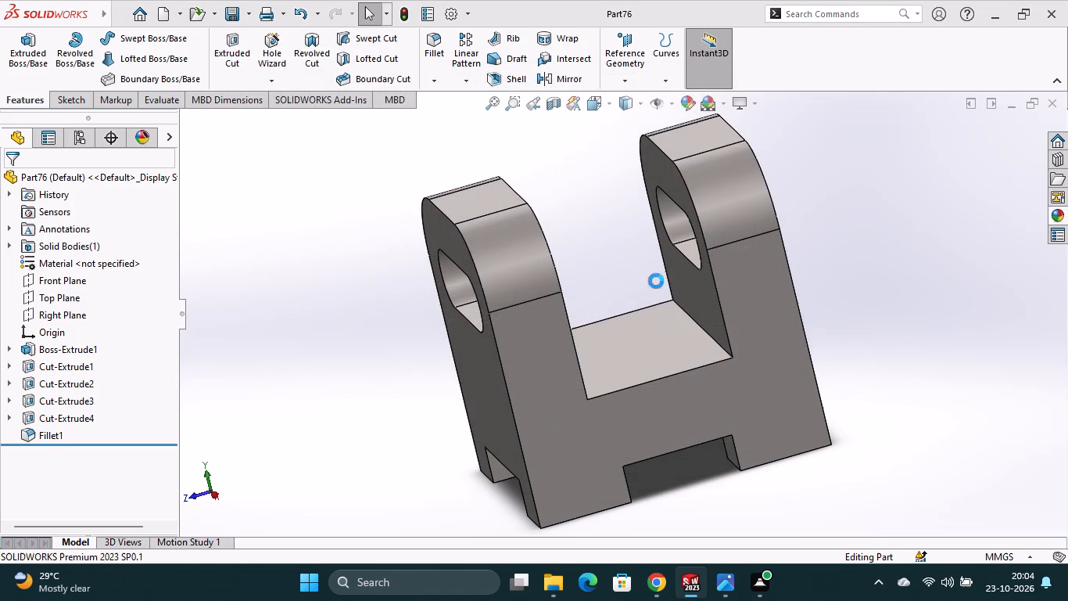